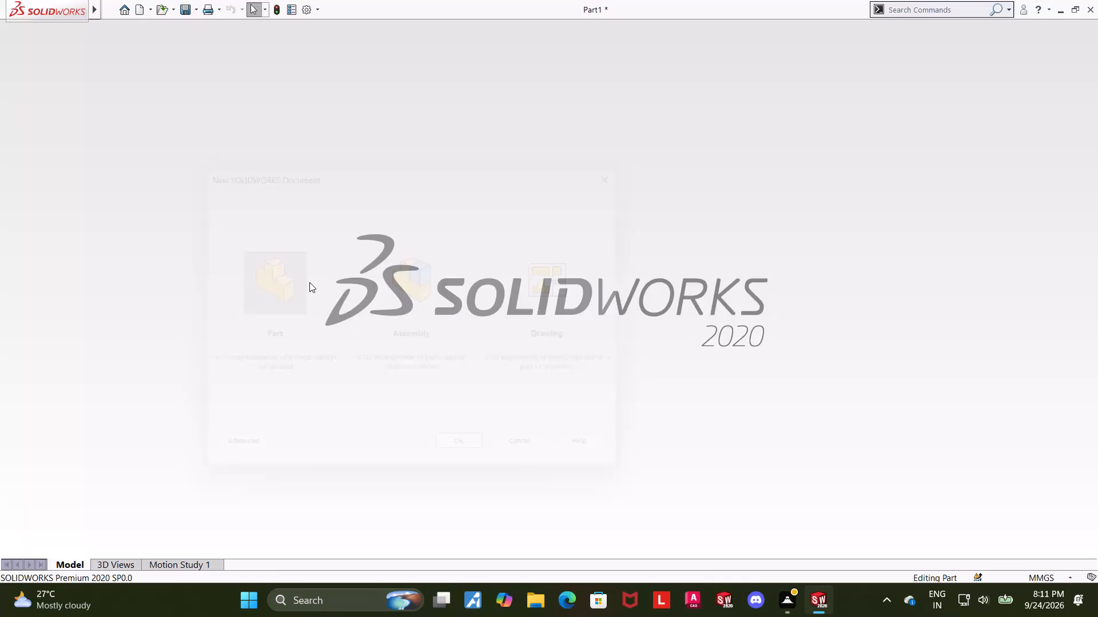
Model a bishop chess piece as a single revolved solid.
Start a sketch on the Front Plane and draw a vertical line about 695 mm long upward from the origin.
click(58, 162)
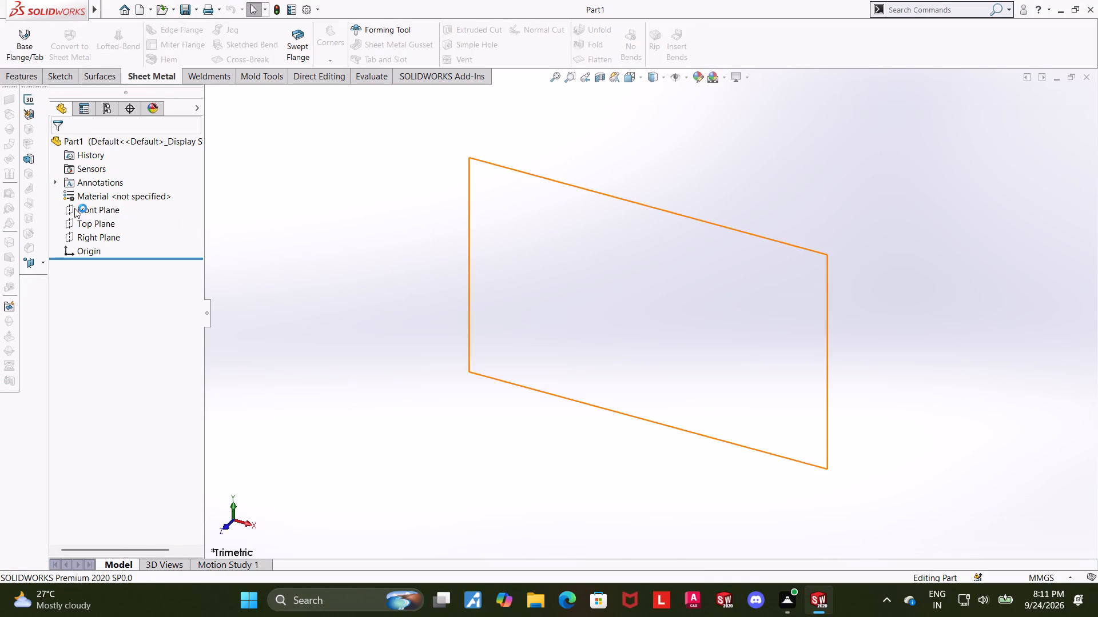
click(77, 209)
click(87, 188)
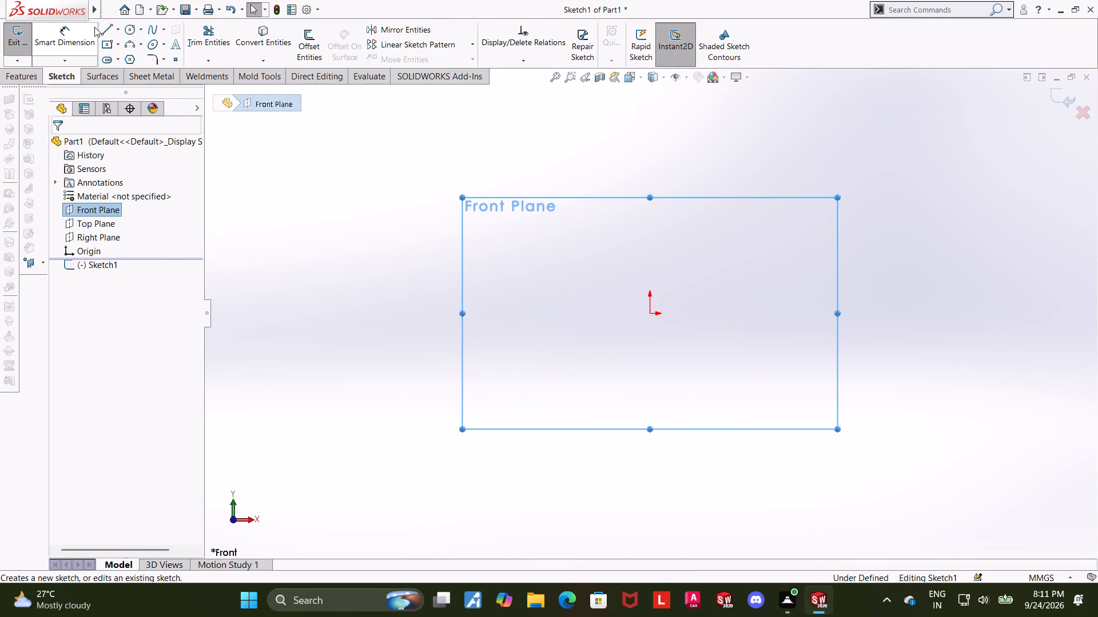
click(104, 34)
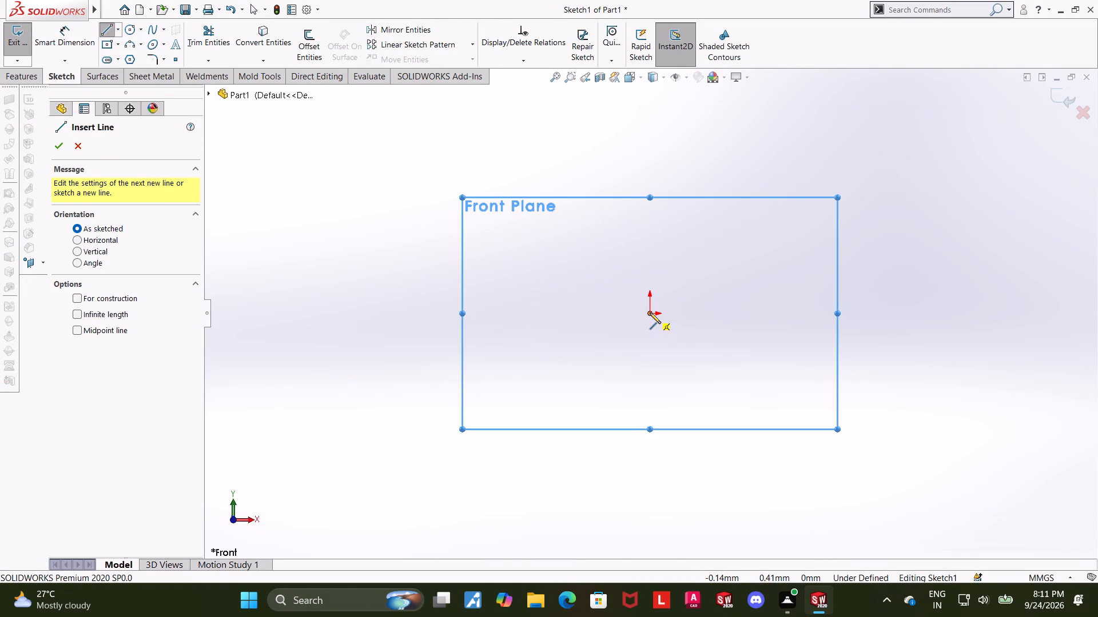
click(650, 312)
scroll(671, 283, up, 6)
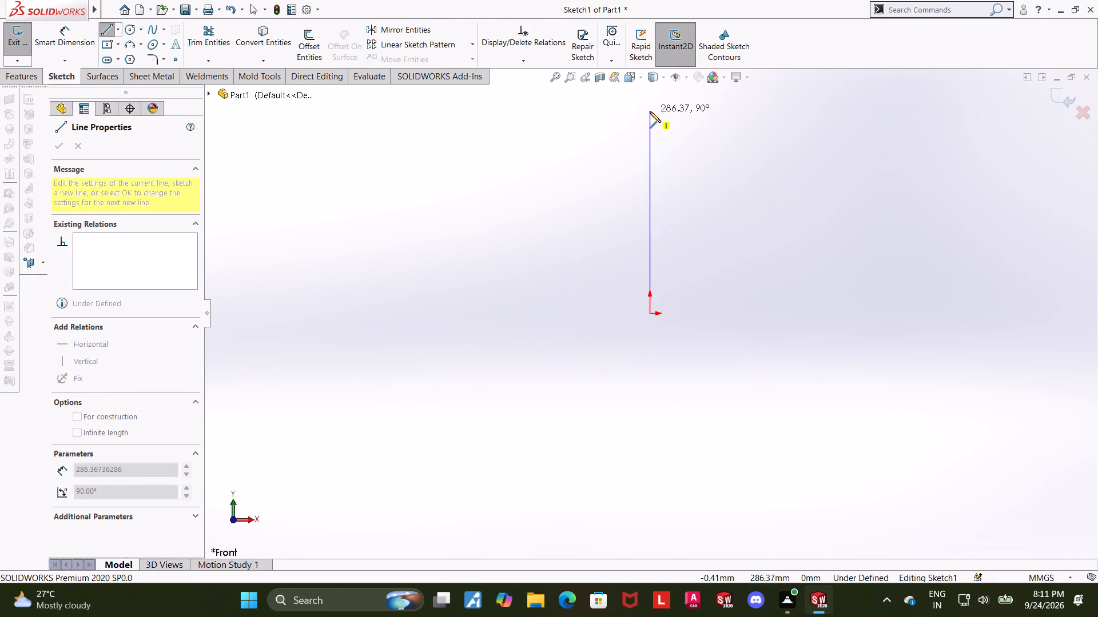
scroll(648, 111, up, 6)
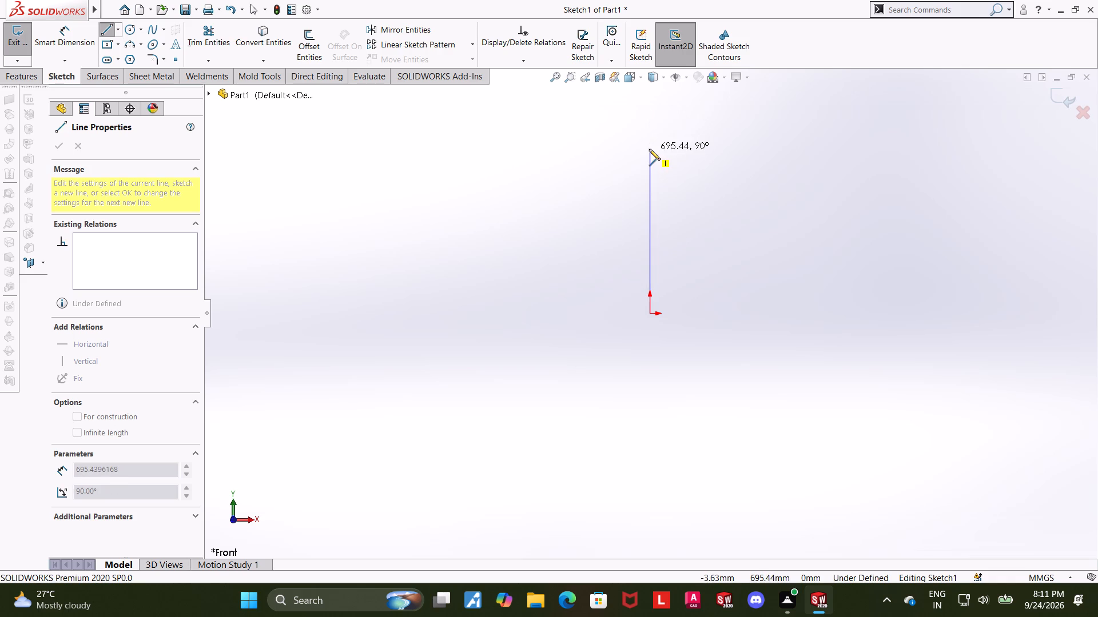
click(649, 149)
key(Escape)
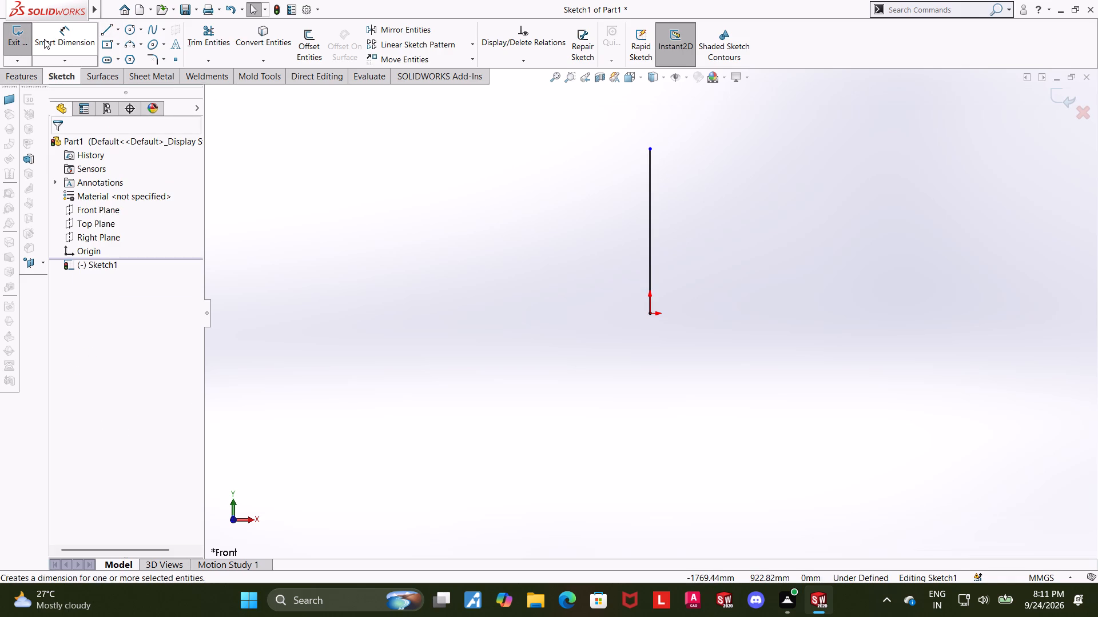
Dimension the vertical line's length to 75 mm.
click(60, 39)
click(650, 217)
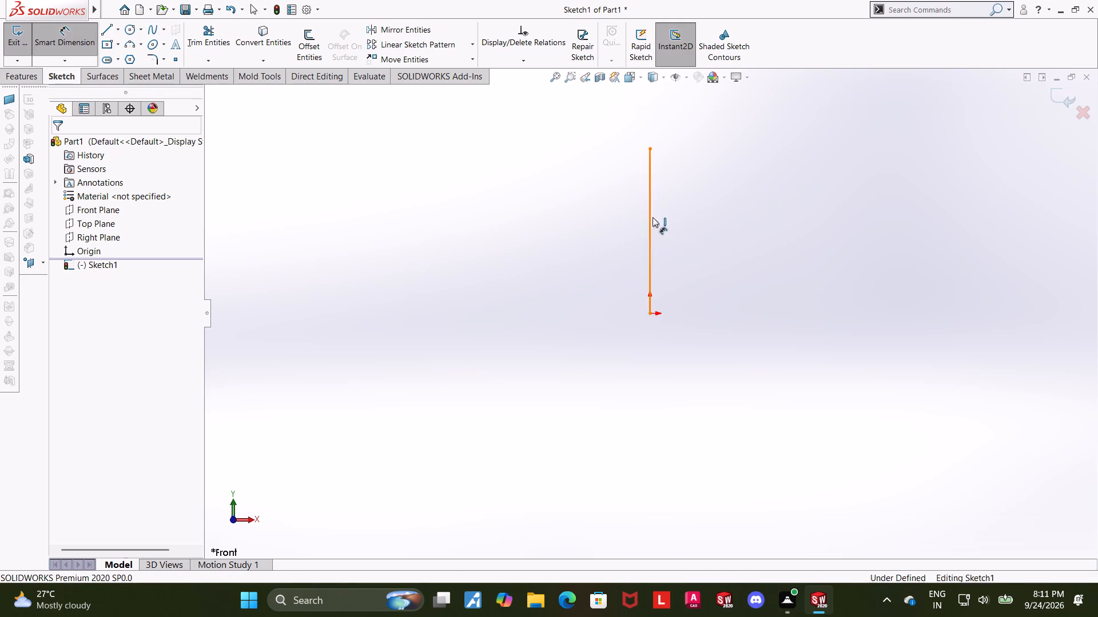
click(799, 239)
text(75)
key(Return)
key(Escape)
scroll(786, 239, down, 1)
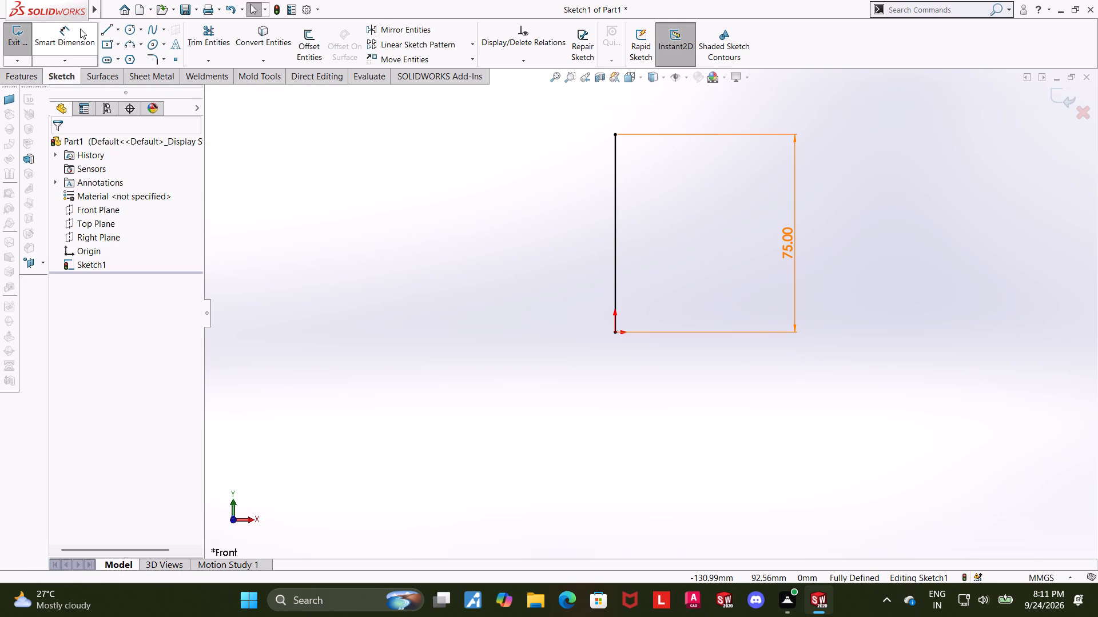
Draw connected base lines from the origin: about 27 mm horizontal, a short vertical, and about 3 mm inward at 135°.
click(103, 33)
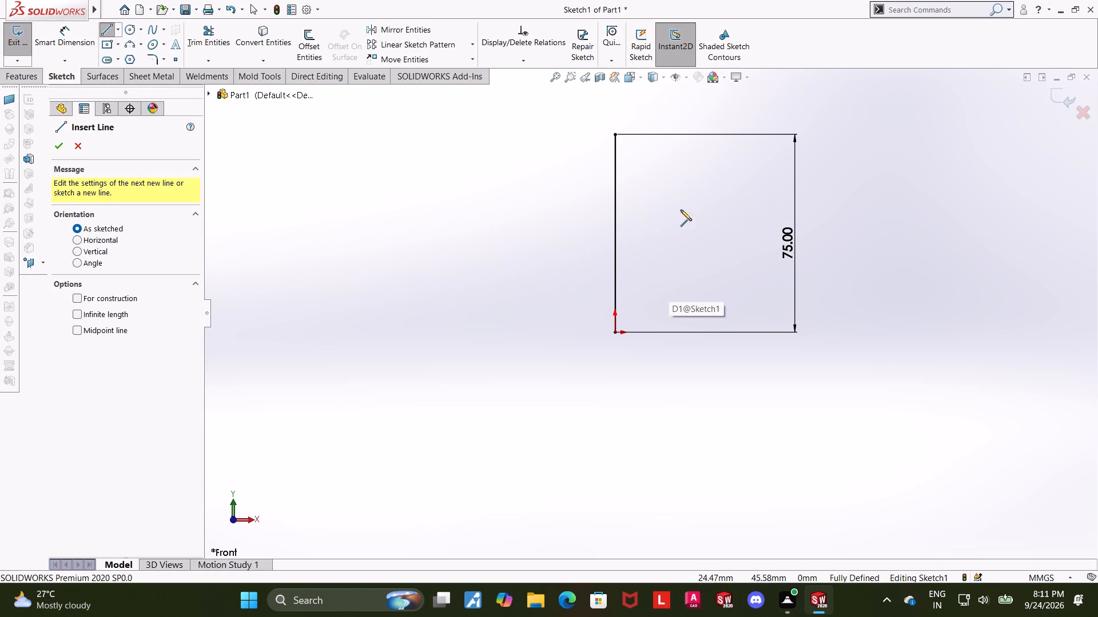
scroll(674, 194, down, 2)
scroll(679, 419, down, 3)
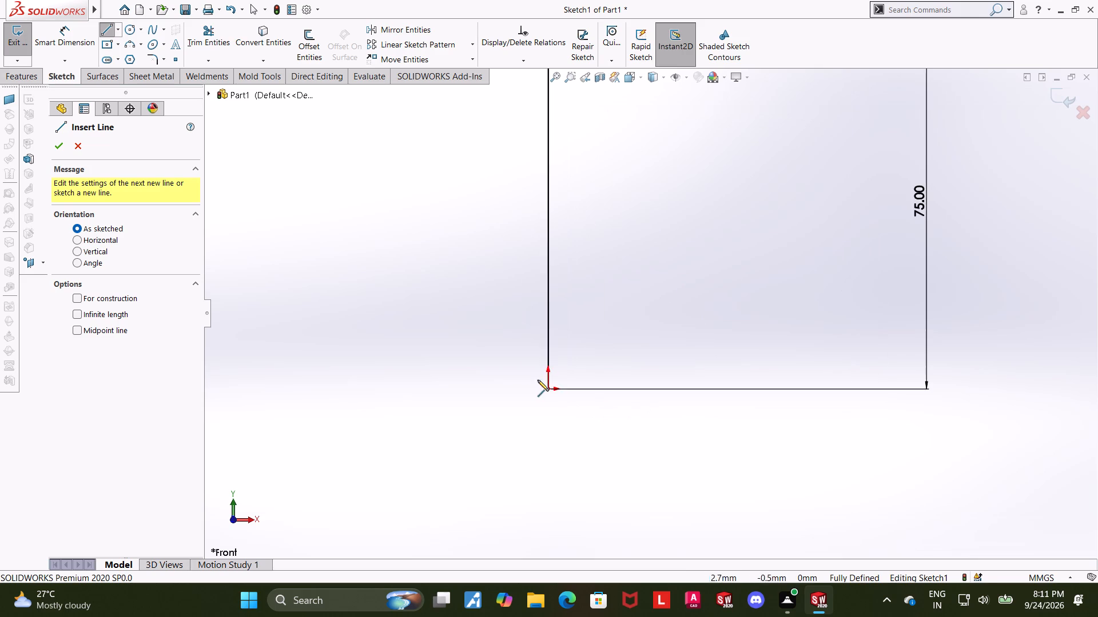
click(528, 380)
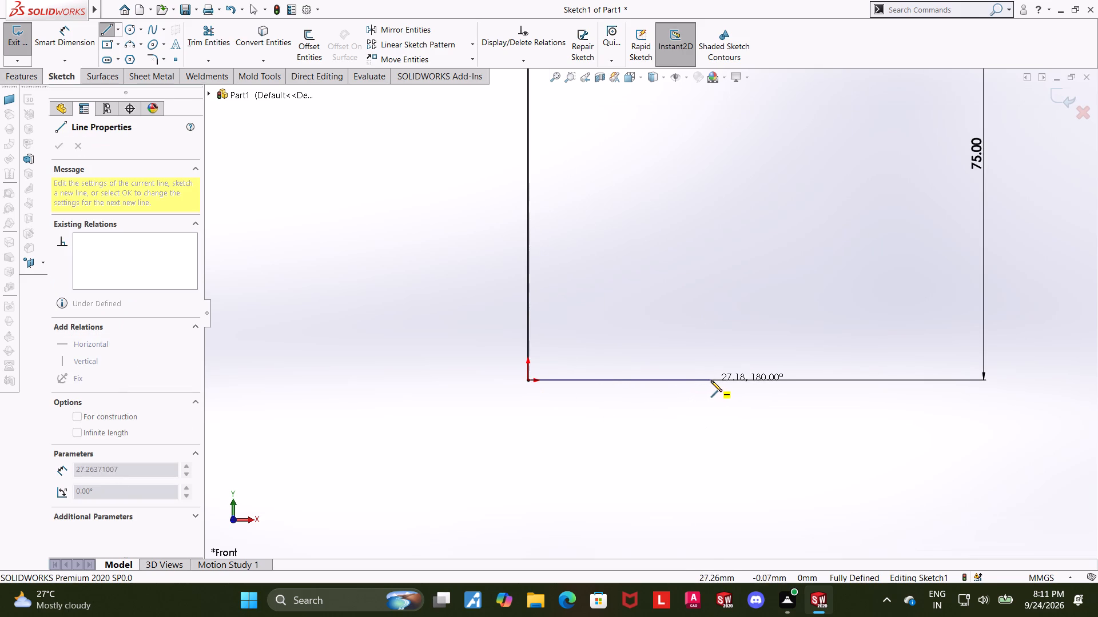
click(711, 380)
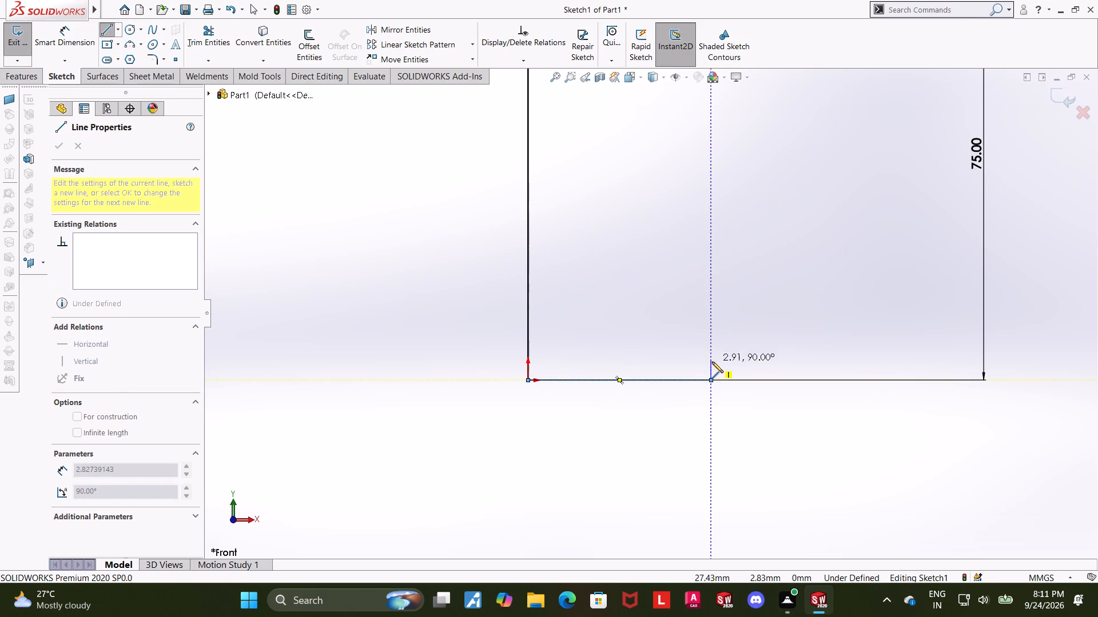
click(711, 357)
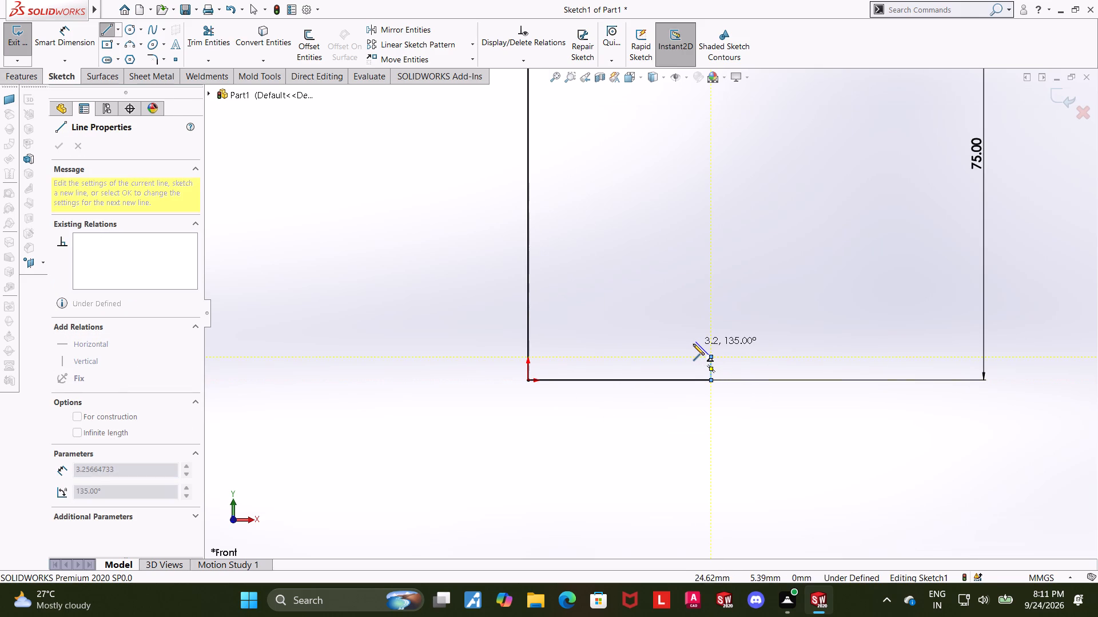
click(693, 344)
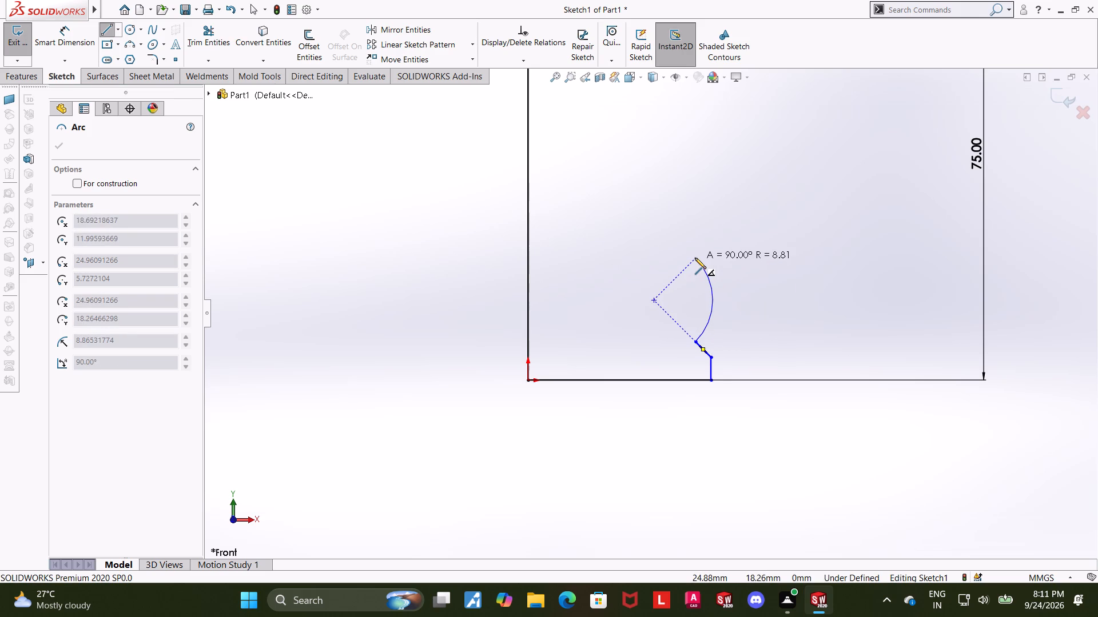
Continue the profile upward with an arc of about 5.5 mm radius, a 2.4 mm vertical line and a 90° arc of about 2.7 mm radius.
click(676, 280)
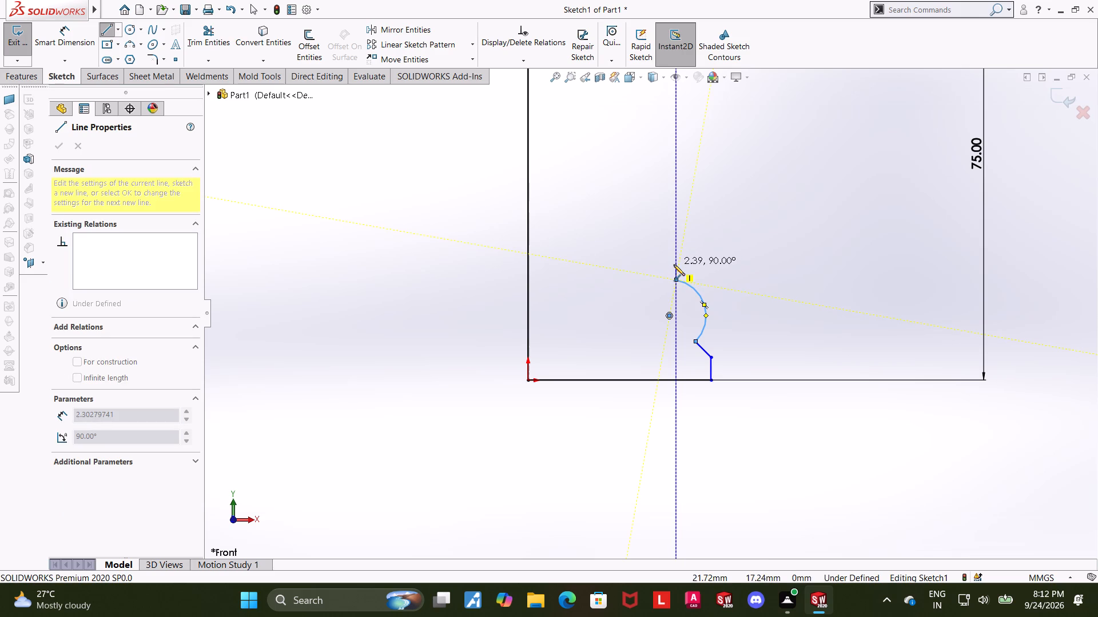
click(674, 265)
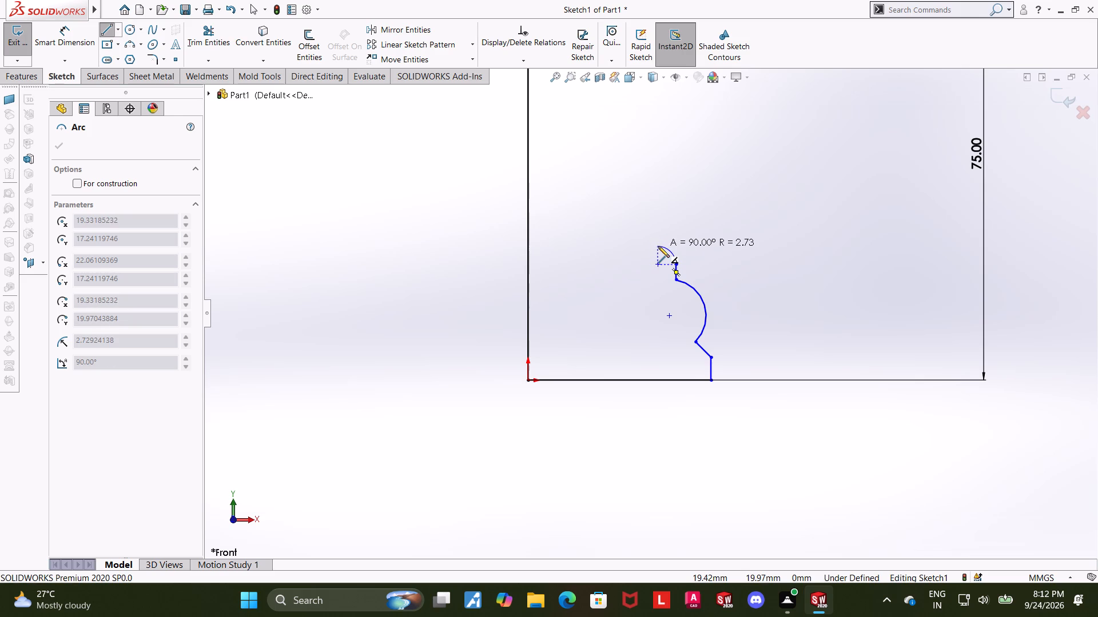
click(658, 246)
scroll(658, 246, down, 3)
scroll(658, 246, up, 7)
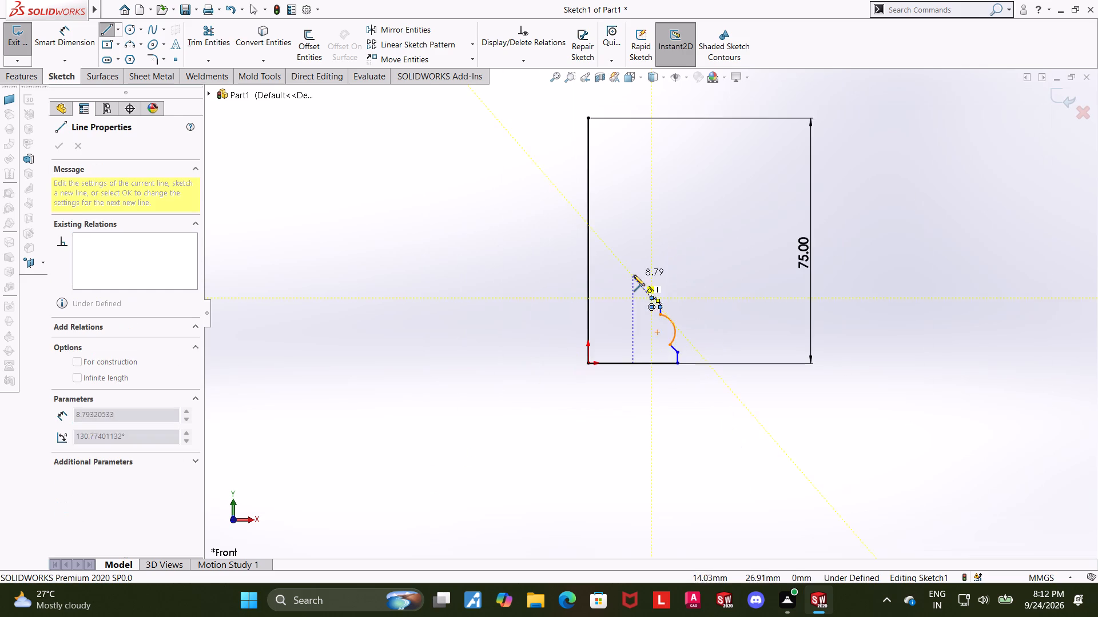
scroll(634, 275, down, 3)
scroll(646, 175, up, 2)
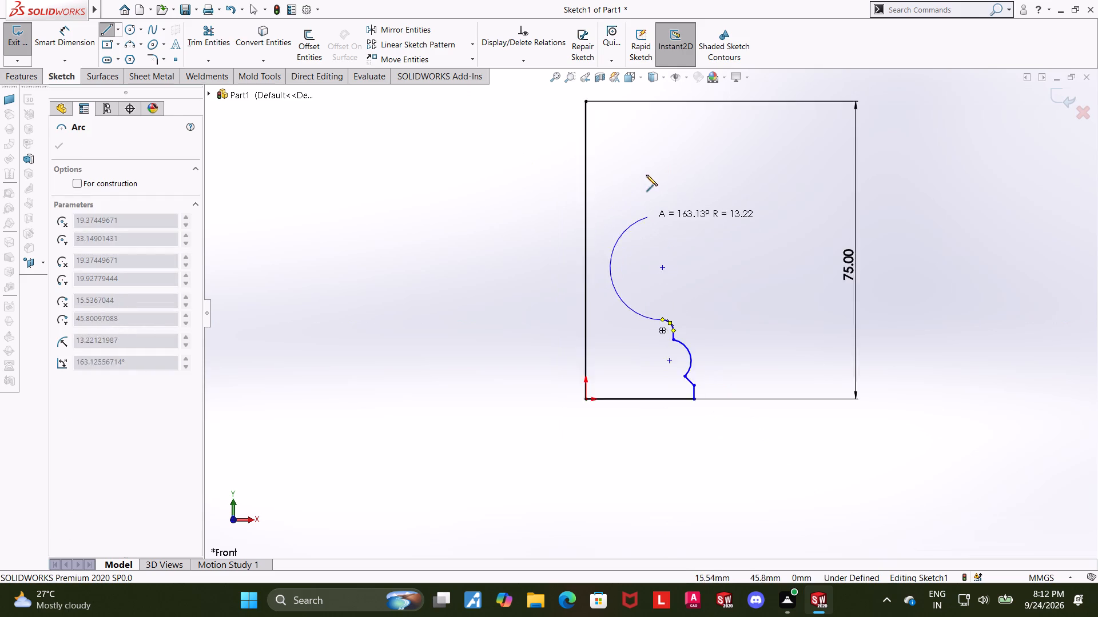
scroll(646, 175, up, 1)
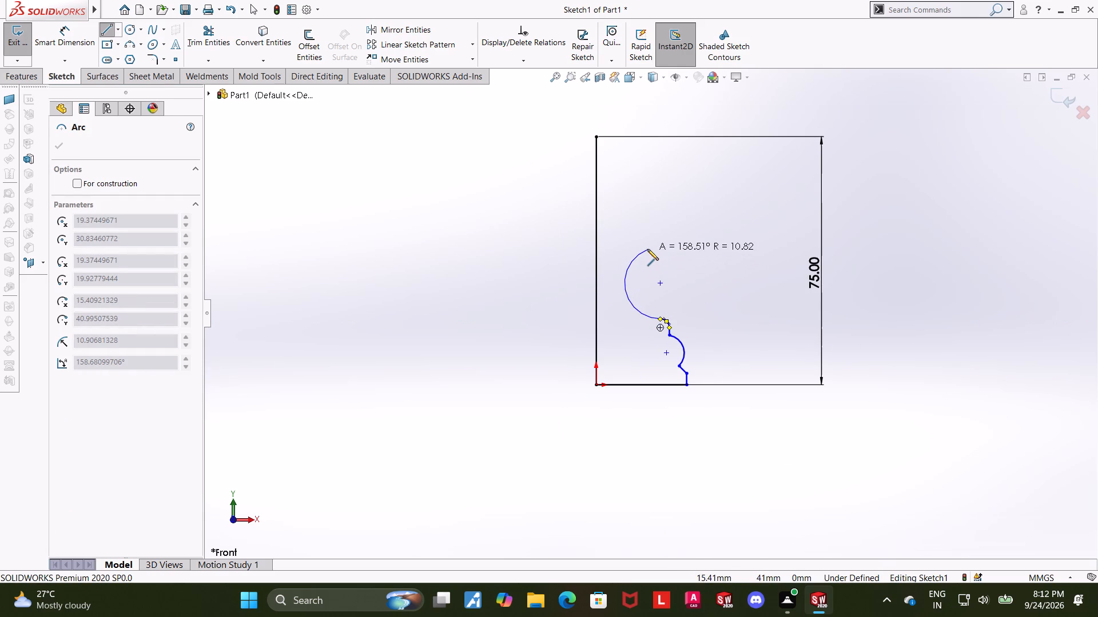
key(Escape)
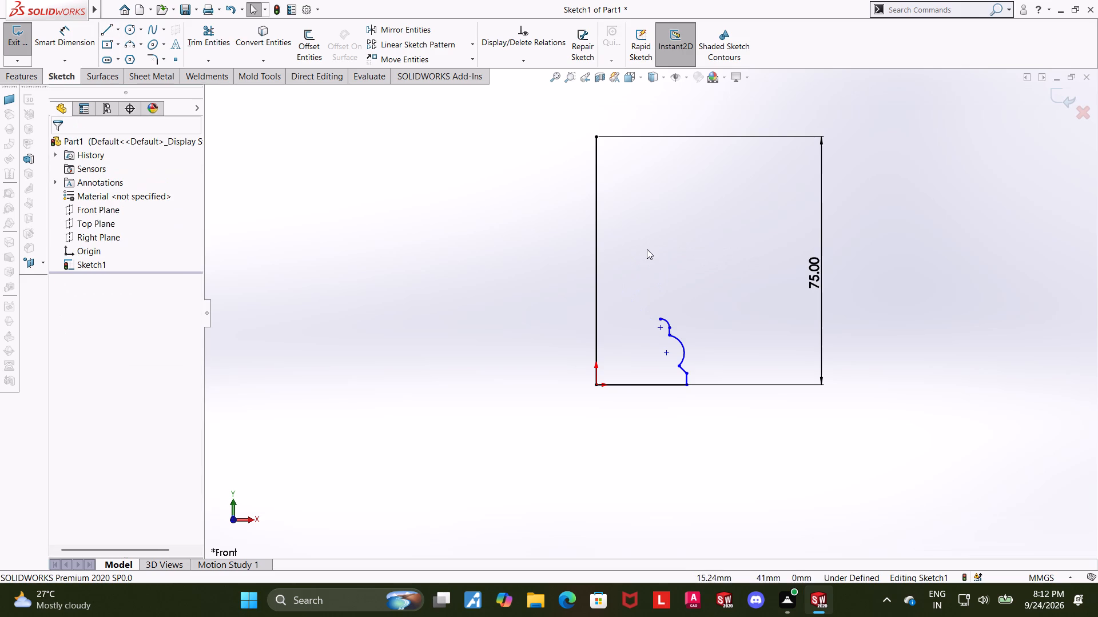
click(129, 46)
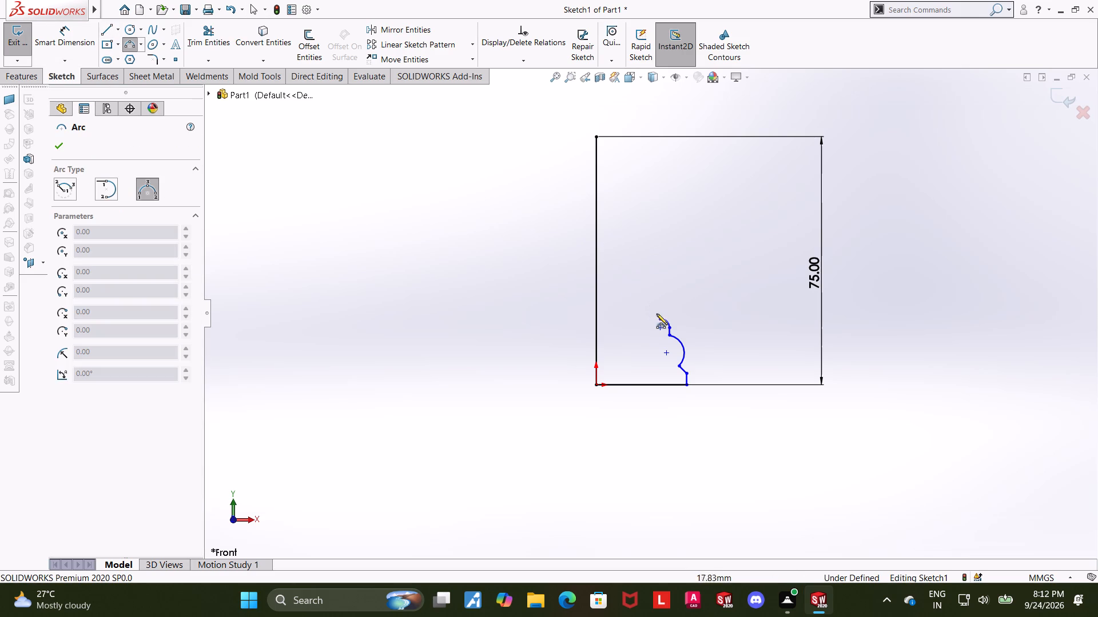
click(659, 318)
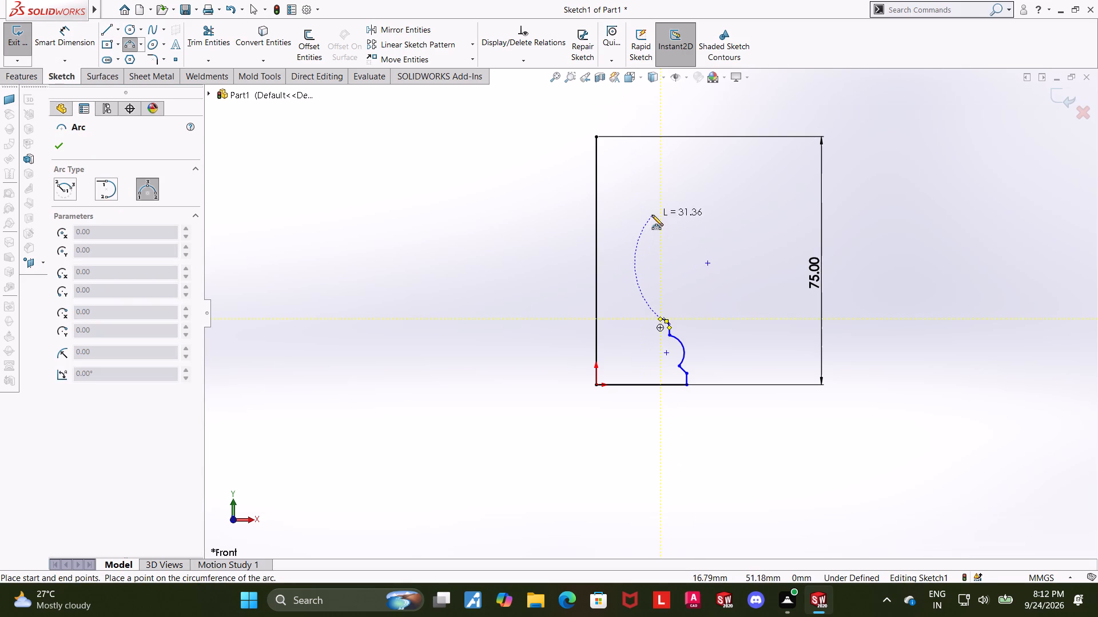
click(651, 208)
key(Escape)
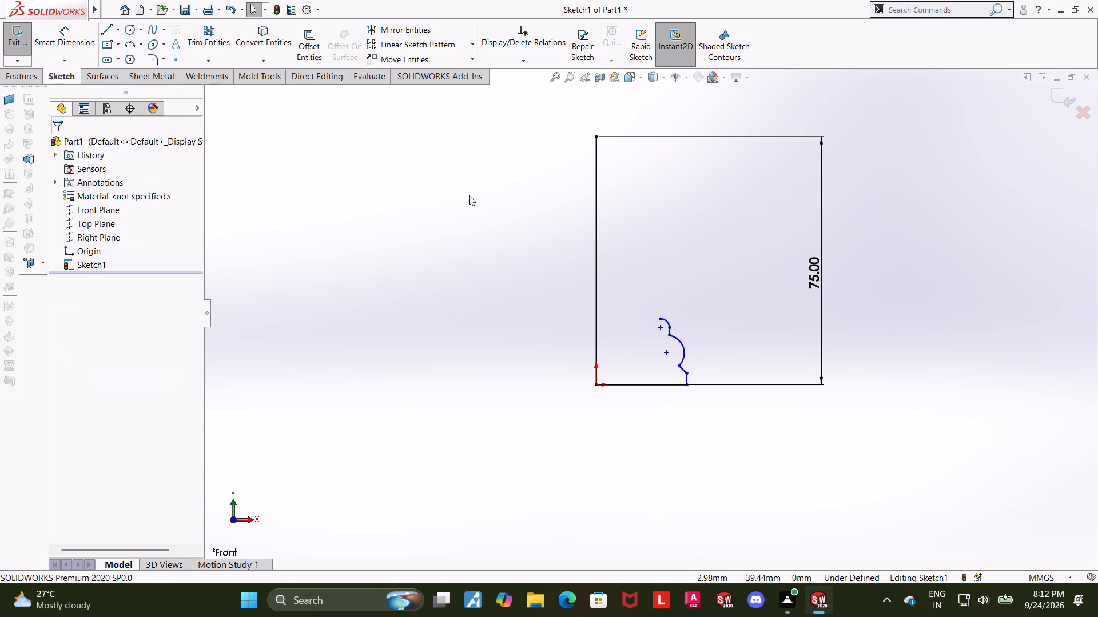
Draw a 3-point arc of about 24 mm radius from the small upper arc's end, rising about 34 mm and bulging toward the vertical line.
click(126, 44)
click(660, 320)
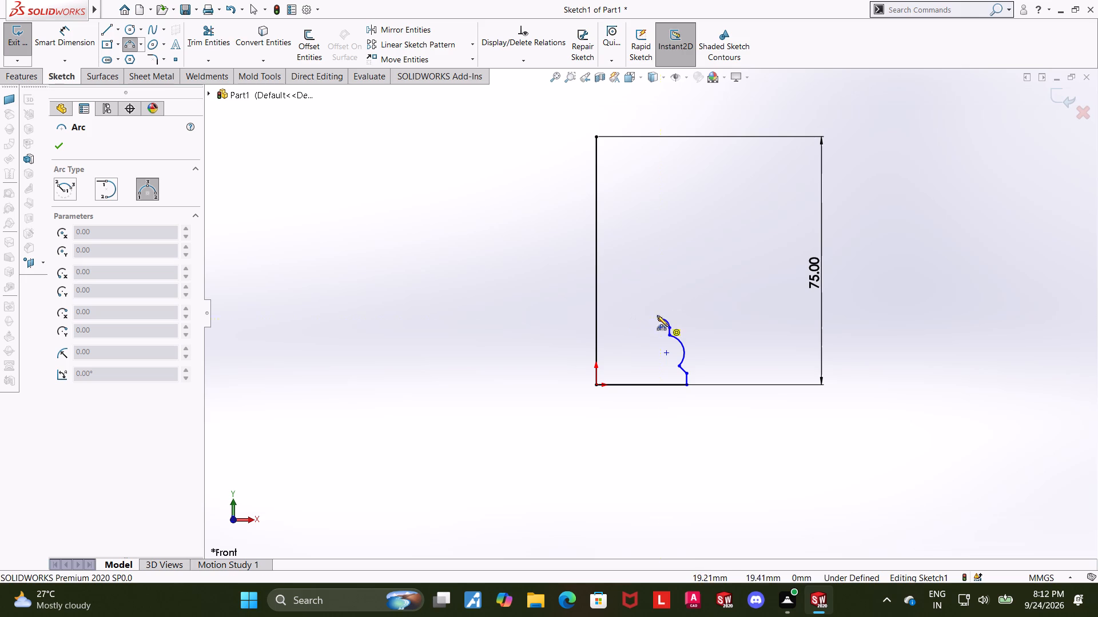
click(647, 206)
click(640, 215)
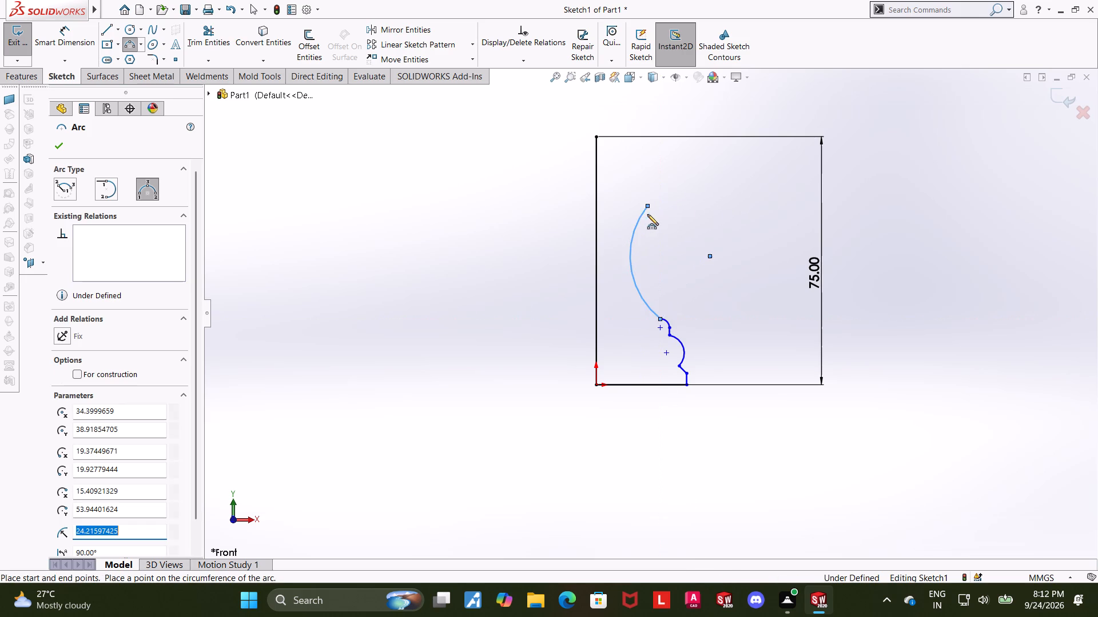
scroll(673, 198, down, 1)
key(Escape)
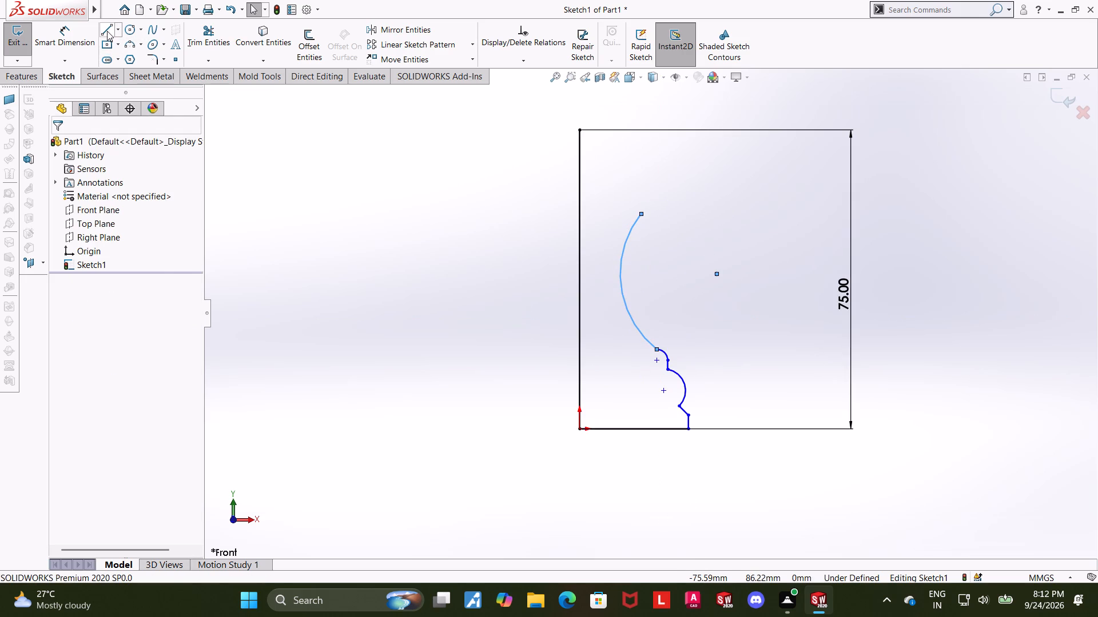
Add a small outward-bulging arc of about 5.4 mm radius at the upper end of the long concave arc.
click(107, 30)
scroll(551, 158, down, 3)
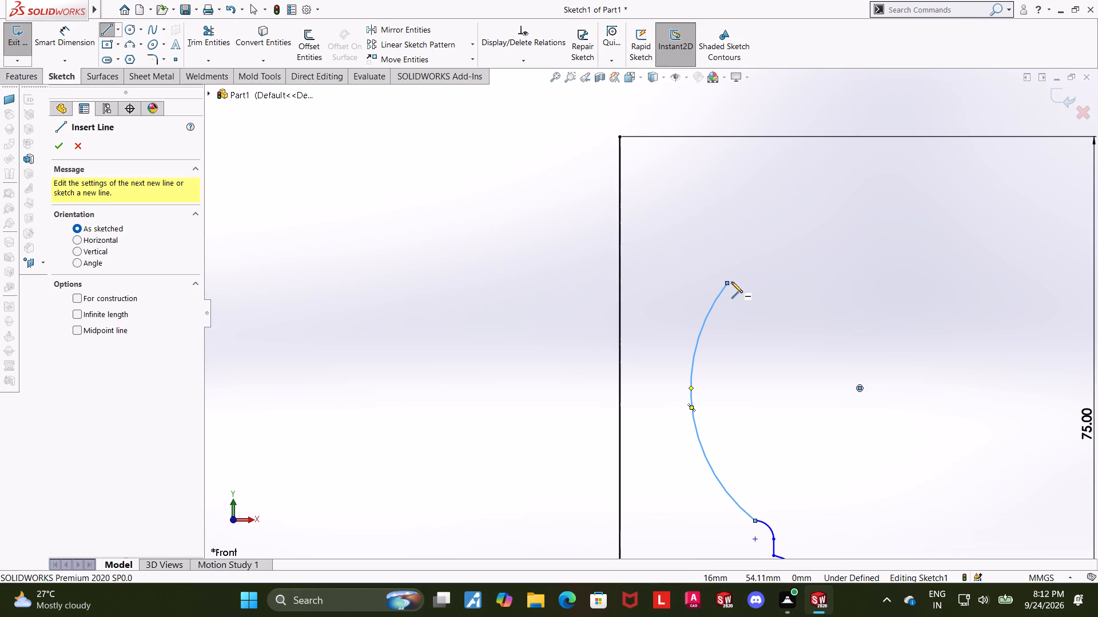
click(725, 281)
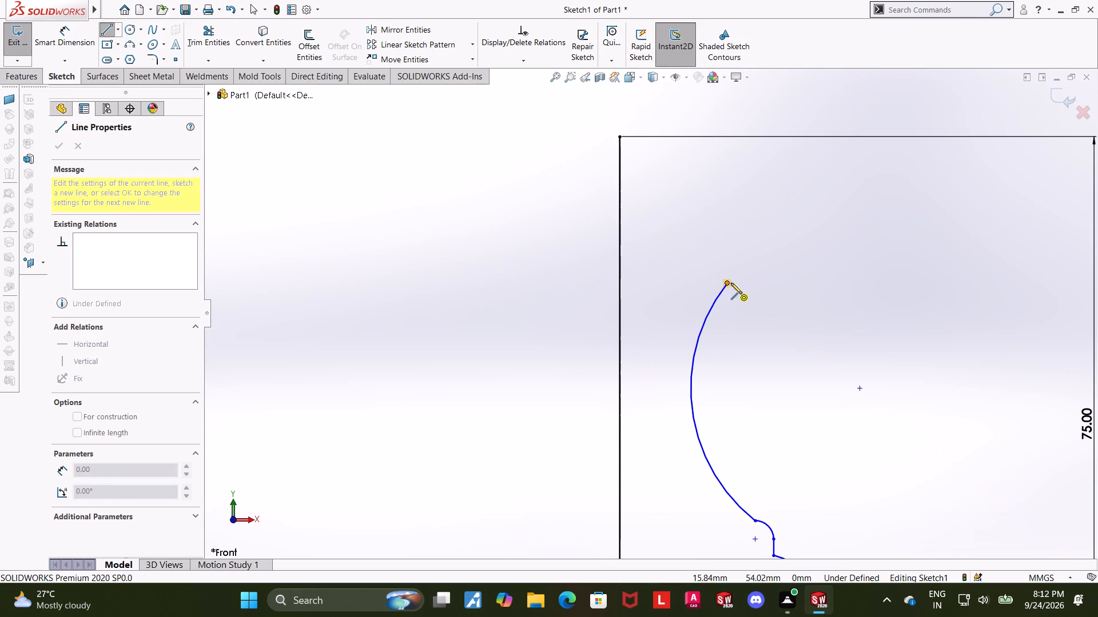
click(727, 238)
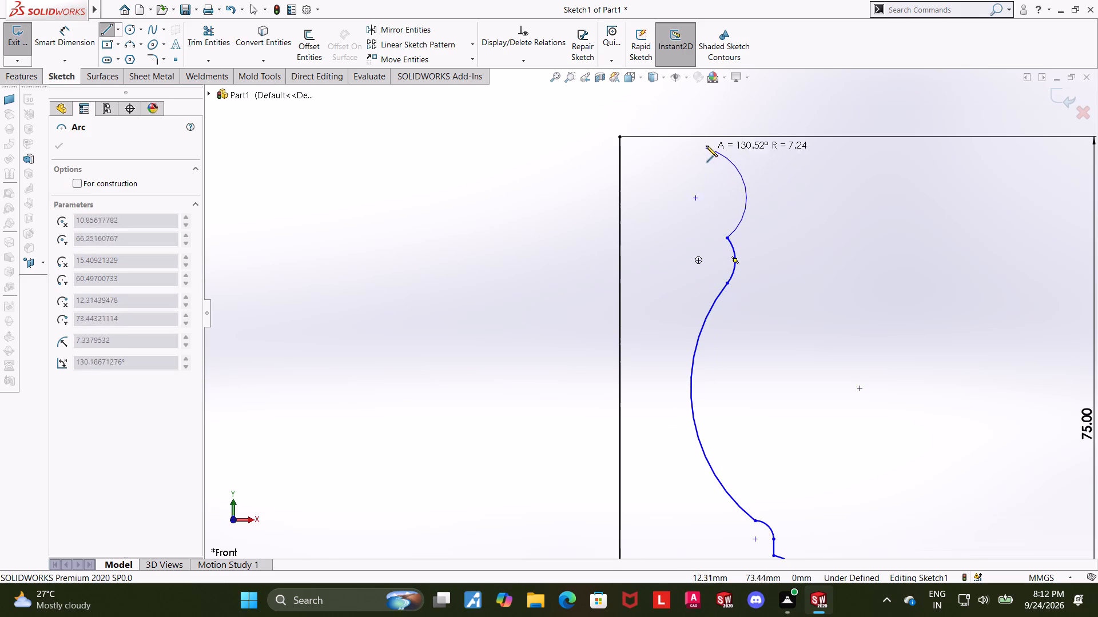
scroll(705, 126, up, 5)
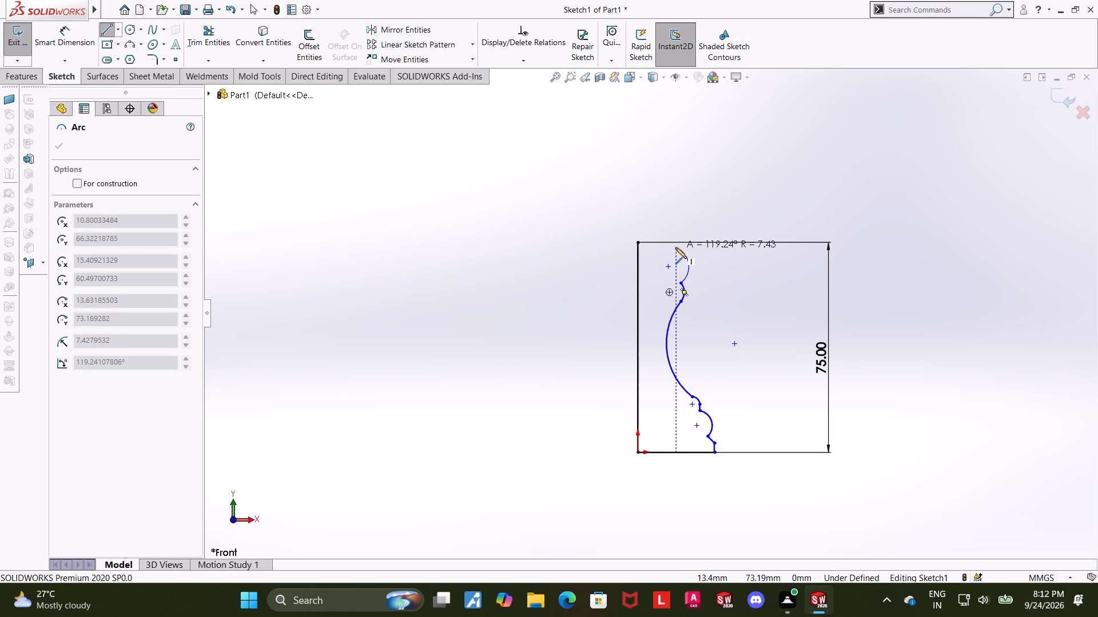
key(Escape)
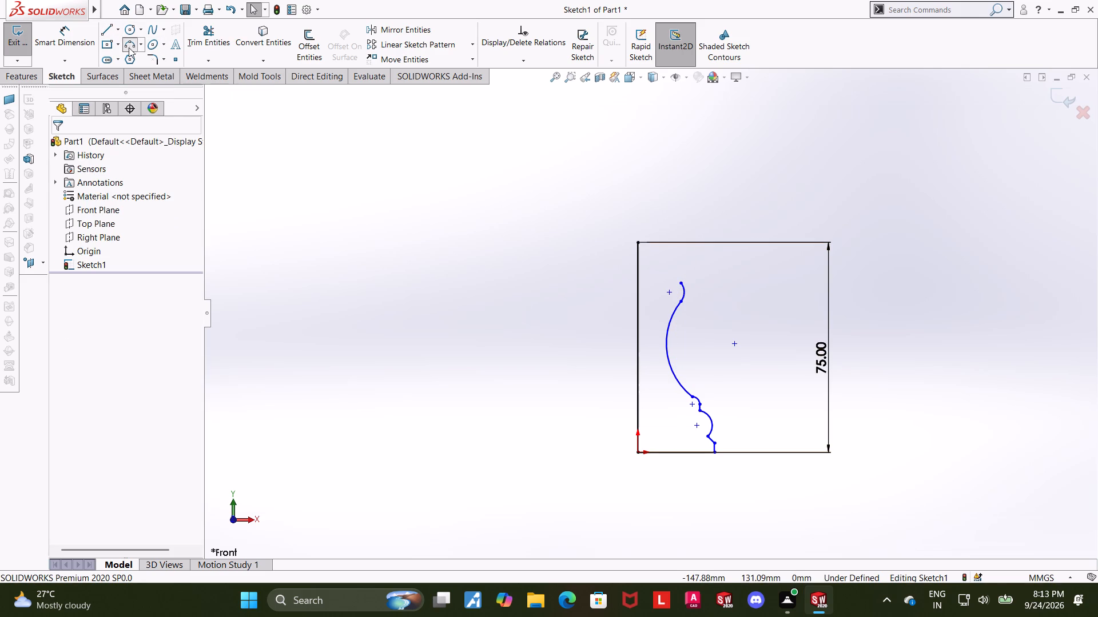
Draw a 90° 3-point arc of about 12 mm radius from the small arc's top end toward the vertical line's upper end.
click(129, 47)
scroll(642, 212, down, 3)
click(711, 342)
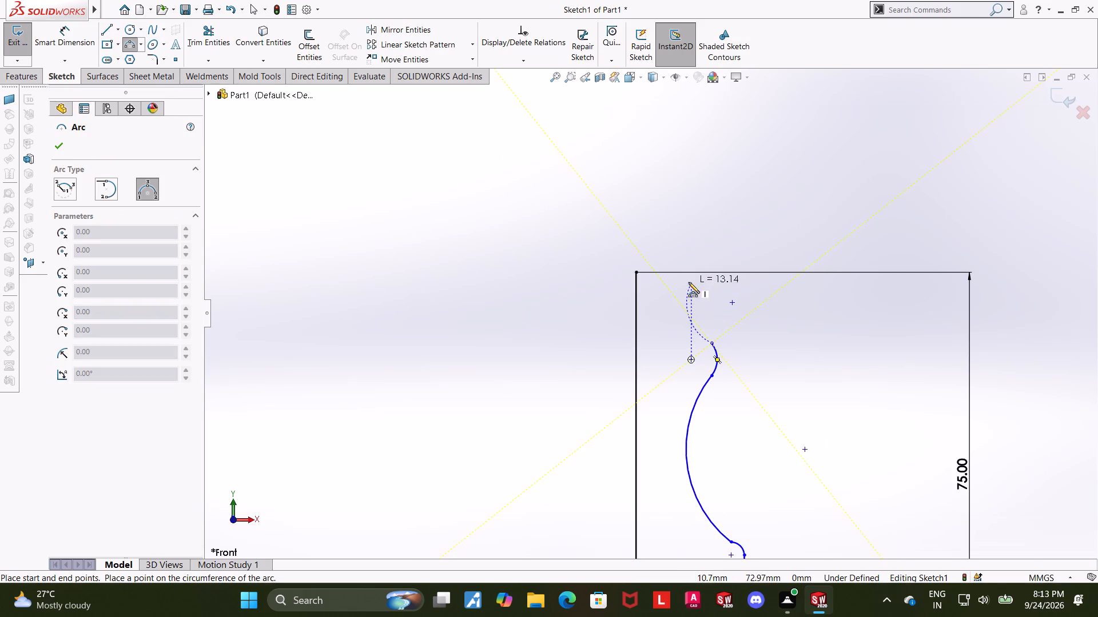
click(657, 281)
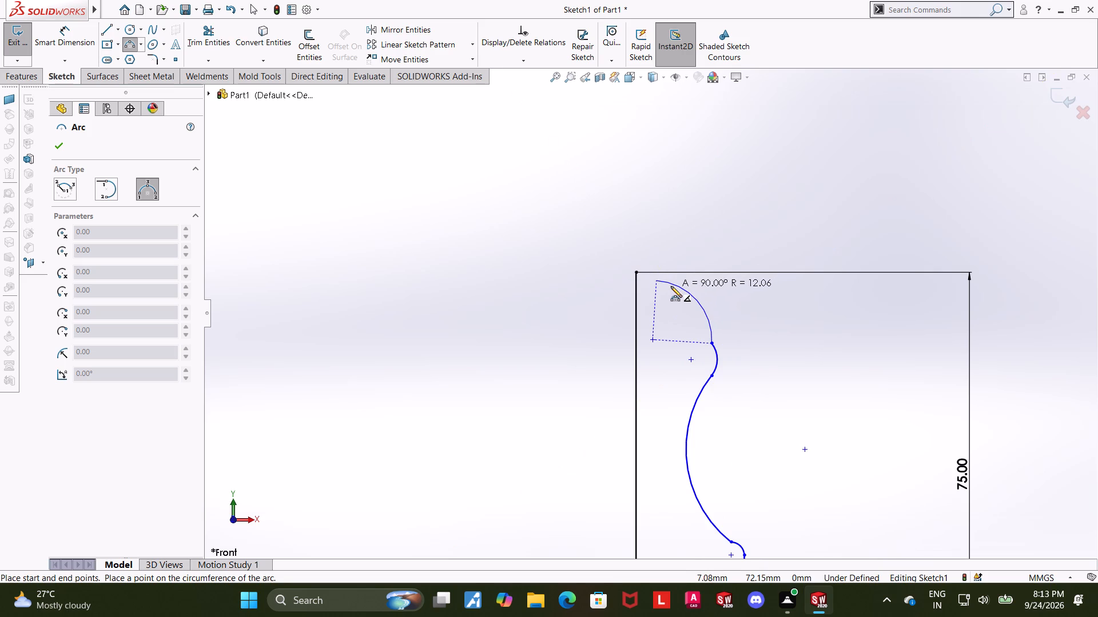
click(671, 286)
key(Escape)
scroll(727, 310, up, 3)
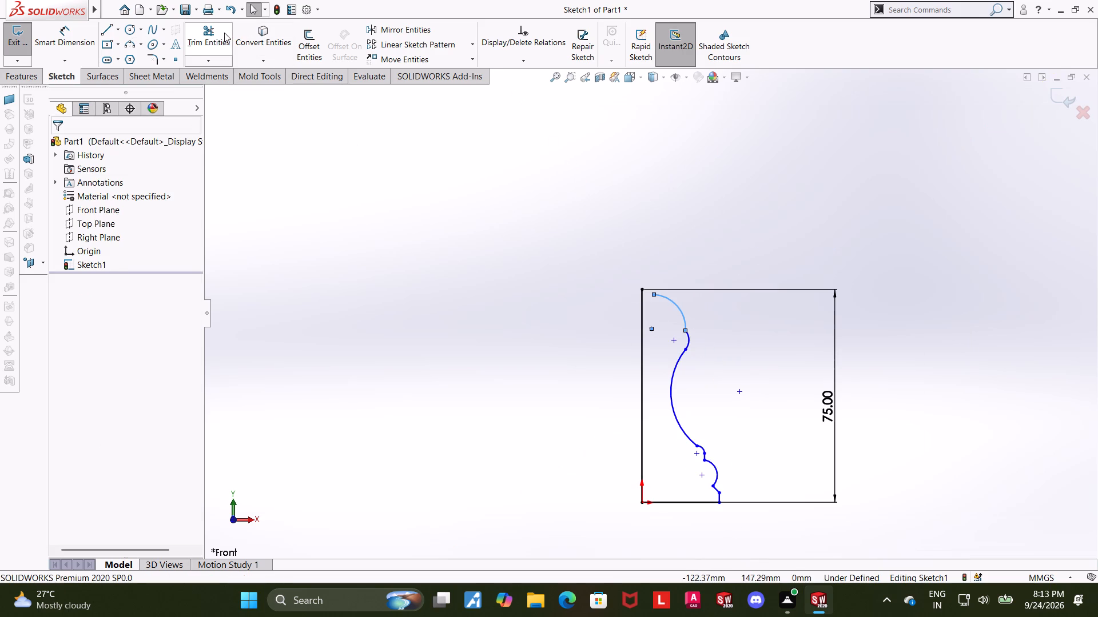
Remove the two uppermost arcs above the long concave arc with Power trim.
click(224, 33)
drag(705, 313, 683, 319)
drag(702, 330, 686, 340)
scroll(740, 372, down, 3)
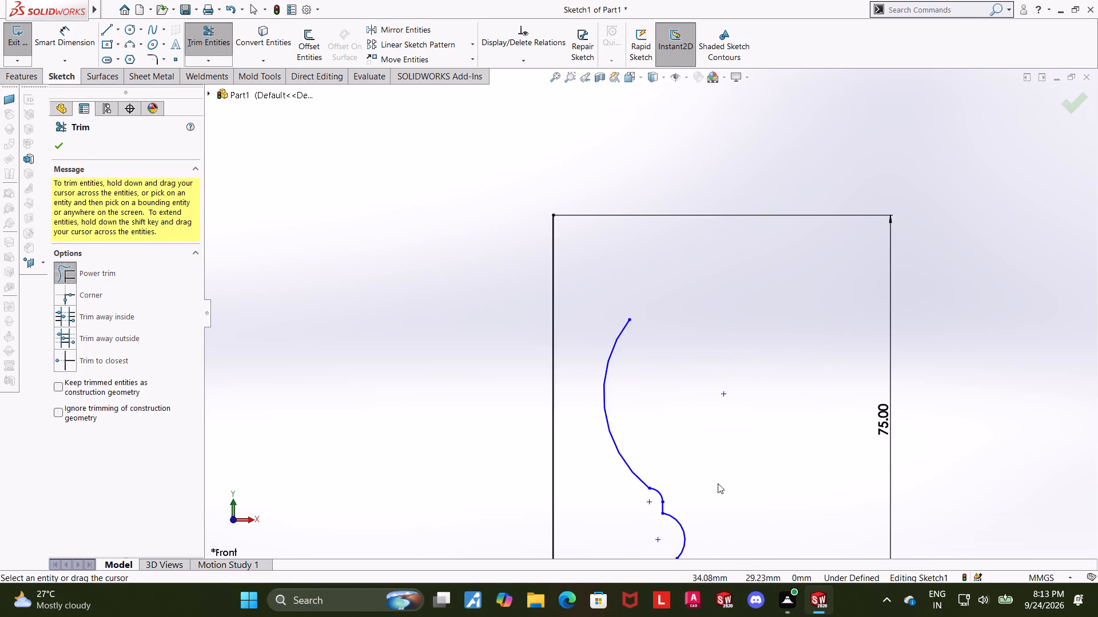
Dimension the base line from the origin to its outer end as 15 mm.
scroll(717, 494, up, 6)
key(Escape)
key(Escape)
scroll(635, 383, down, 3)
click(72, 39)
scroll(660, 415, down, 2)
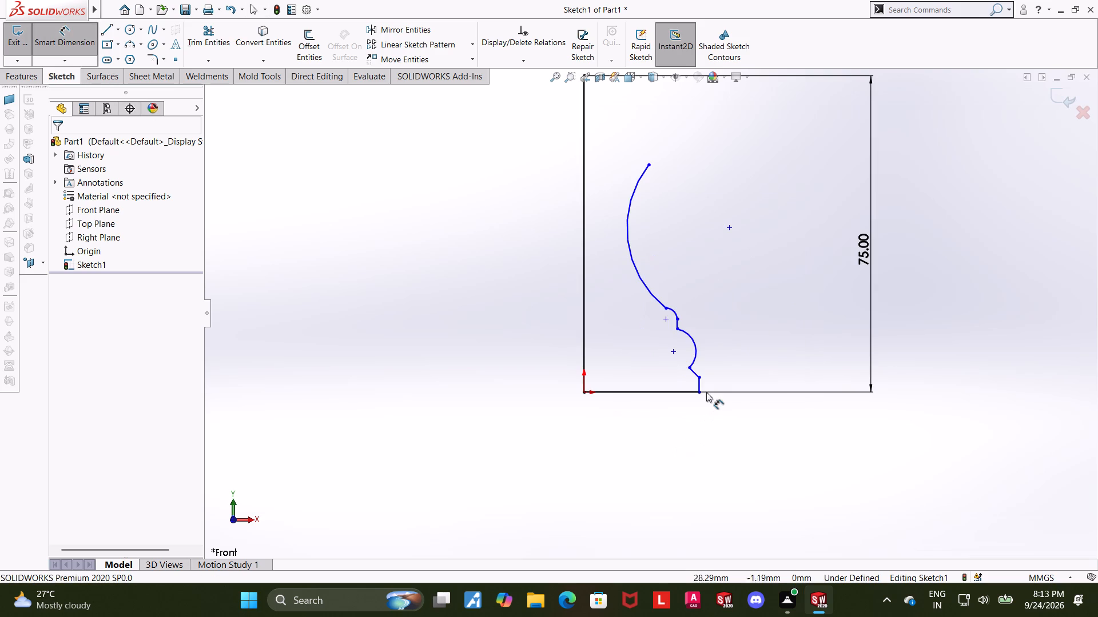
click(700, 392)
click(583, 393)
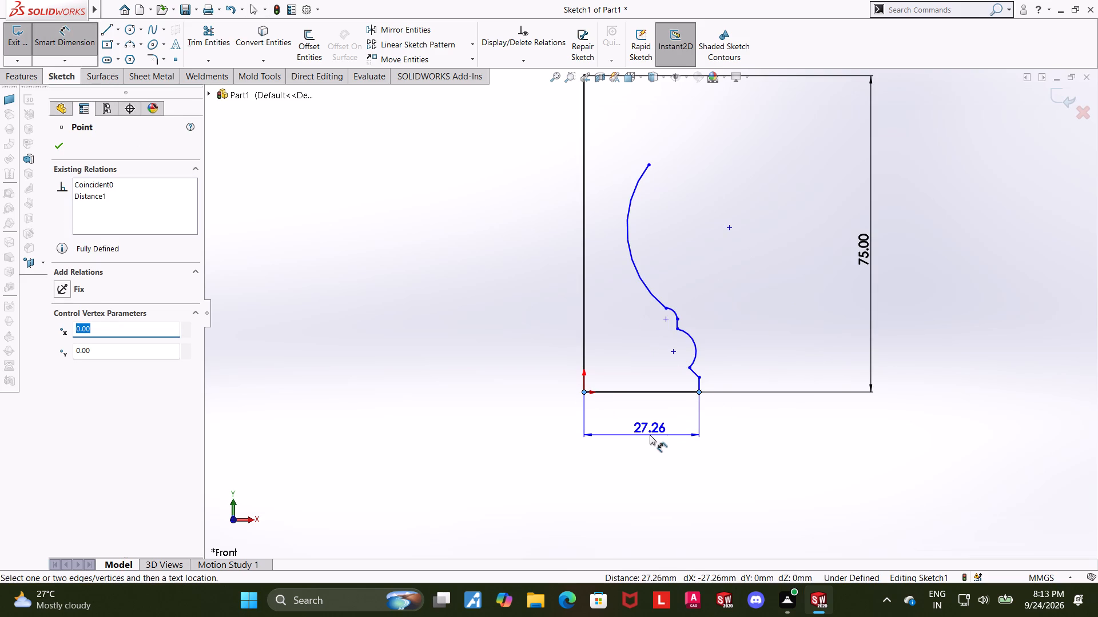
click(650, 435)
text(15)
key(Return)
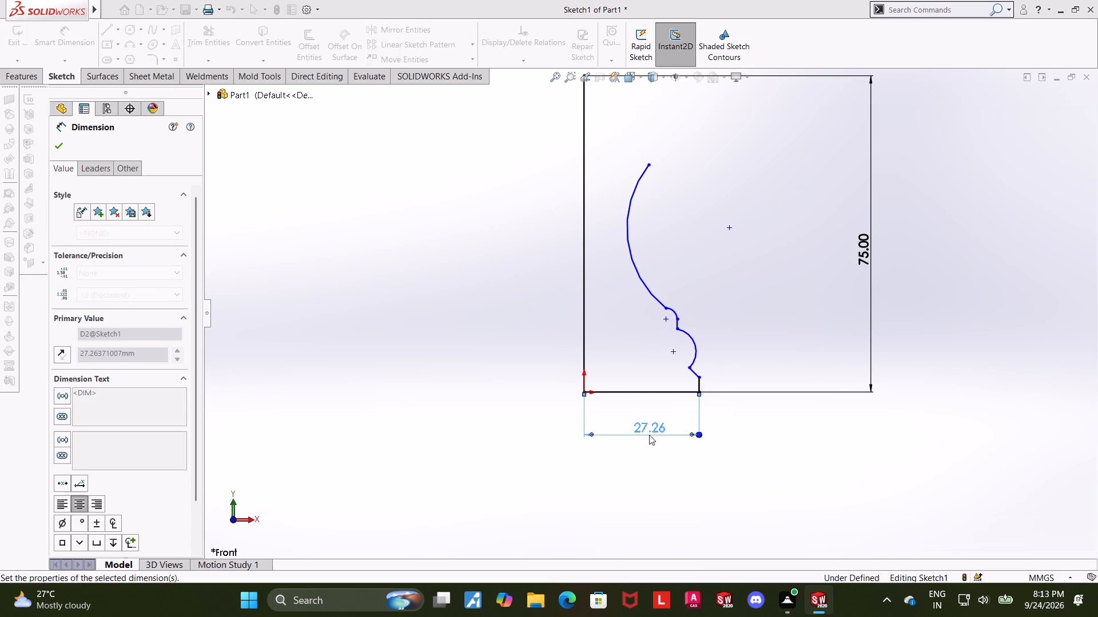
key(Escape)
Dimension the distance from the vertical line to the lower end of the larger bulging arc as 13 mm.
scroll(655, 381, down, 2)
click(89, 43)
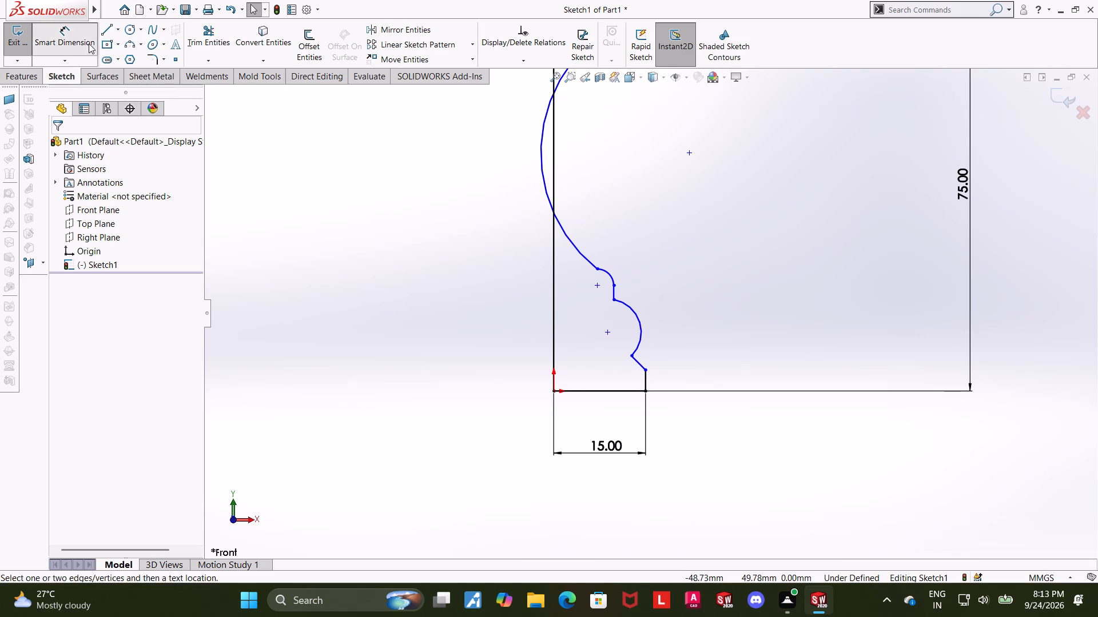
scroll(640, 372, down, 1)
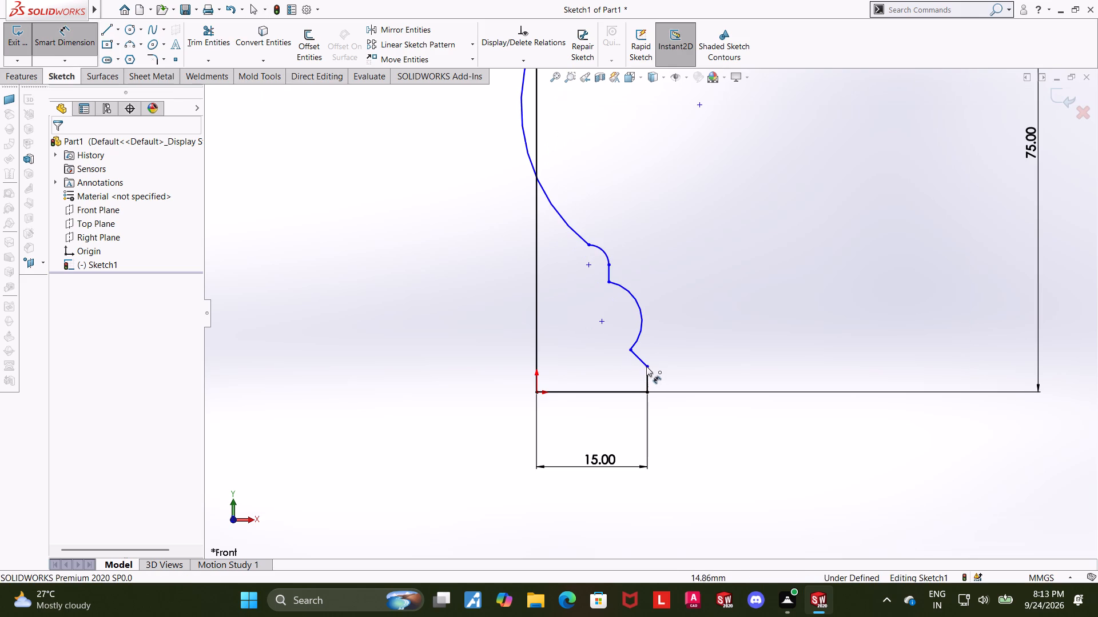
click(629, 352)
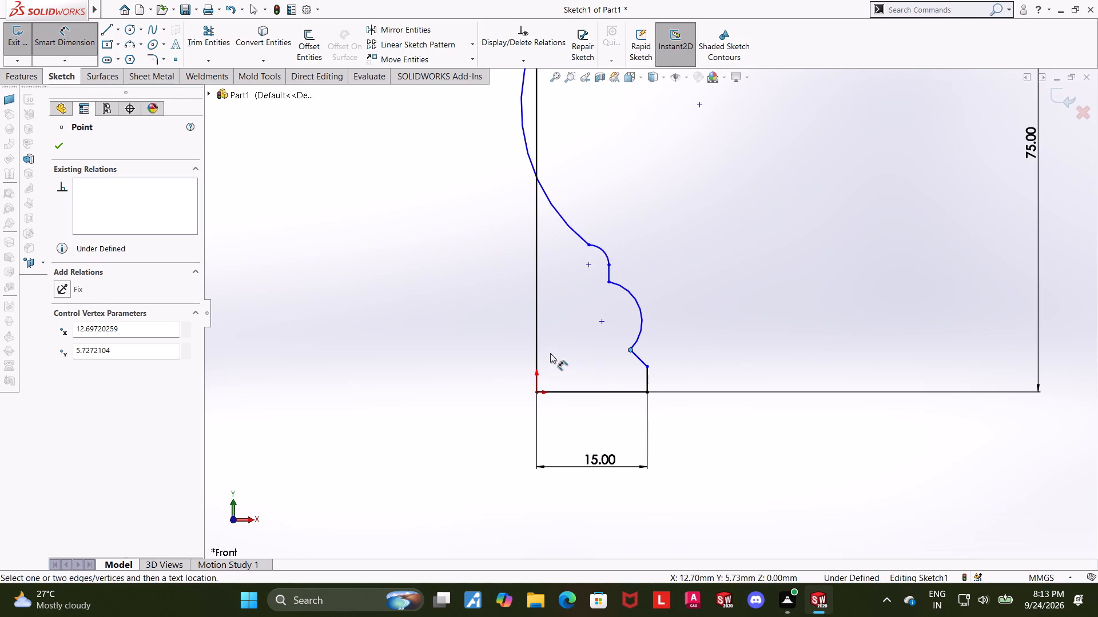
click(536, 346)
click(581, 425)
text(13)
key(Return)
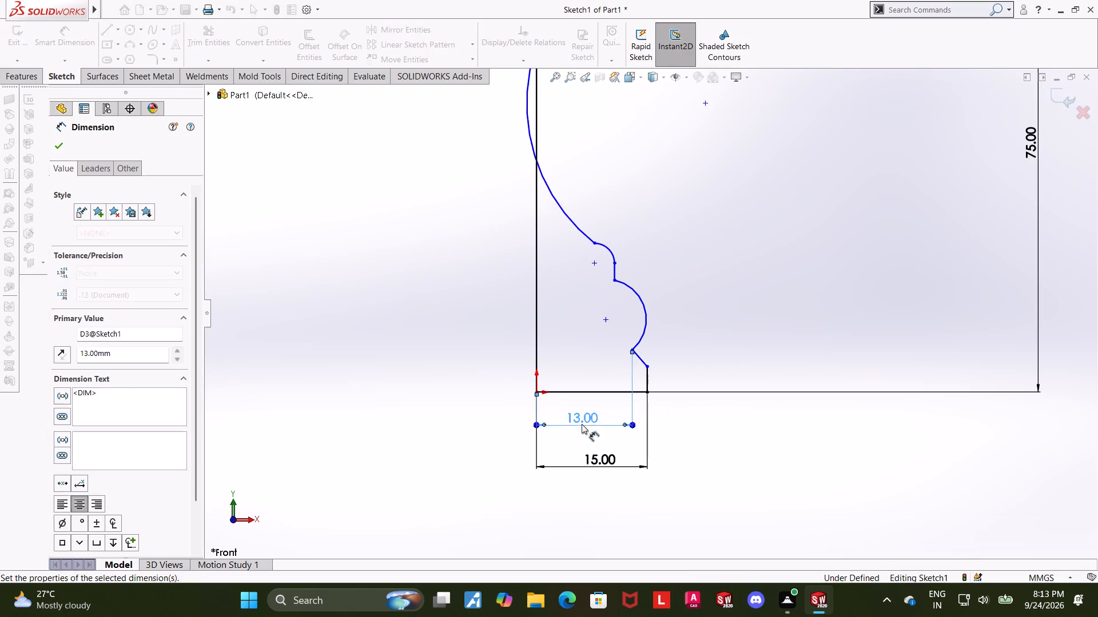
key(Escape)
key(Escape)
Dimension the radius of the larger outward-bulging arc as 6 mm.
click(67, 43)
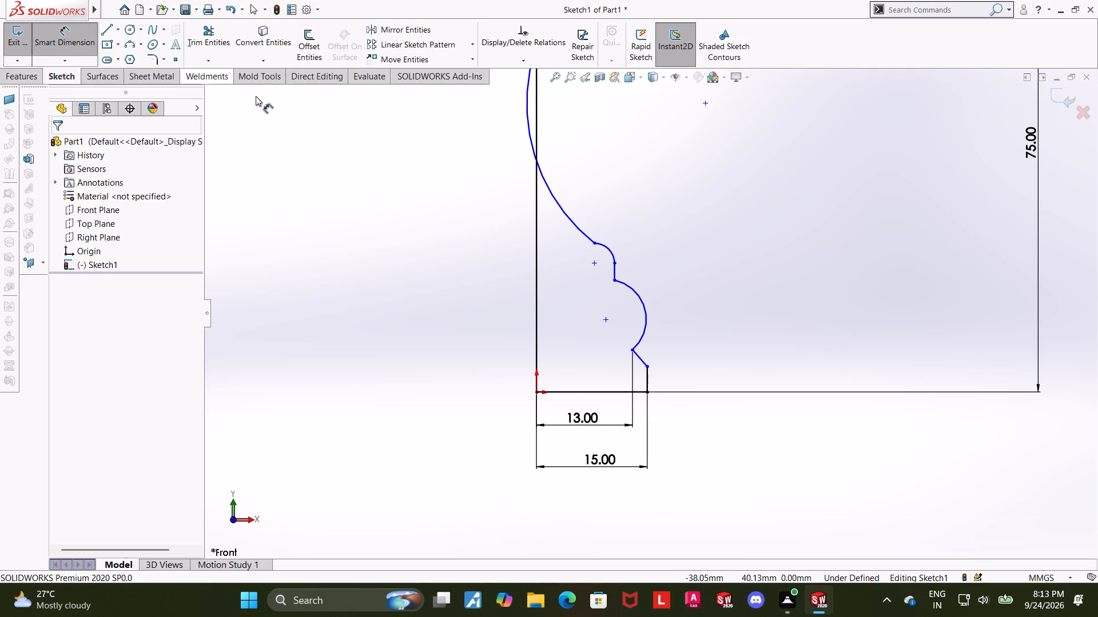
scroll(587, 209, down, 1)
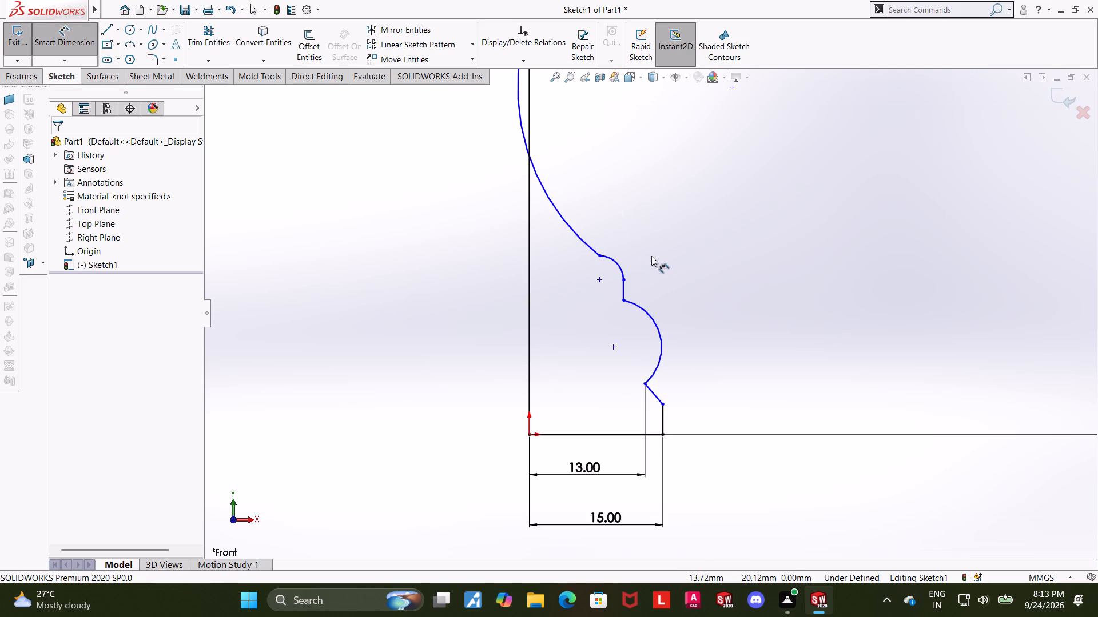
click(657, 329)
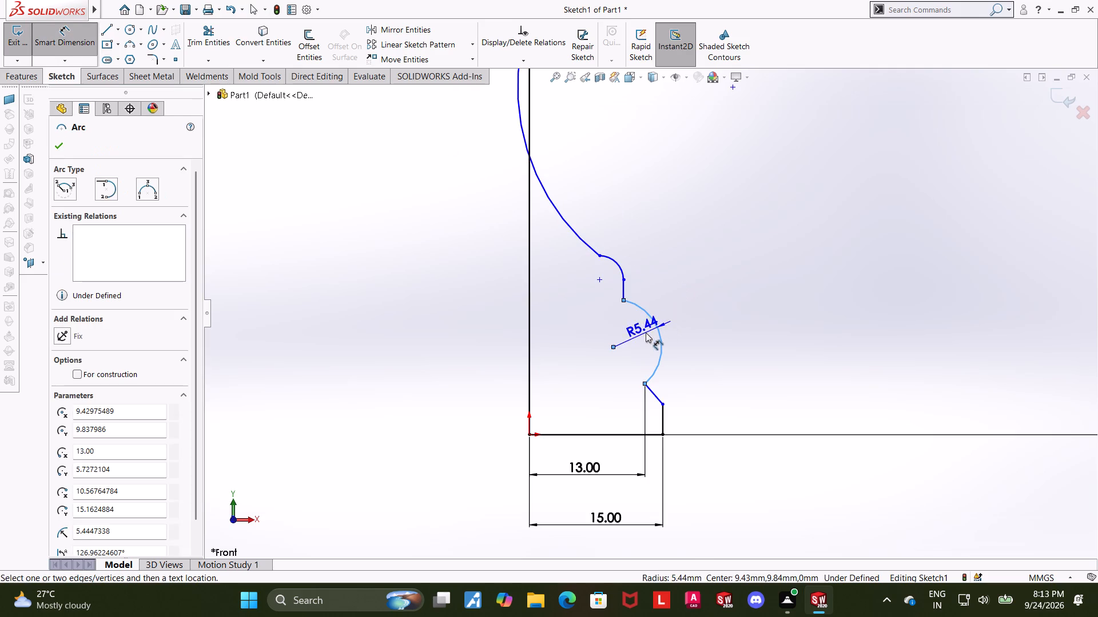
click(646, 332)
key(6)
key(Return)
key(Escape)
key(Escape)
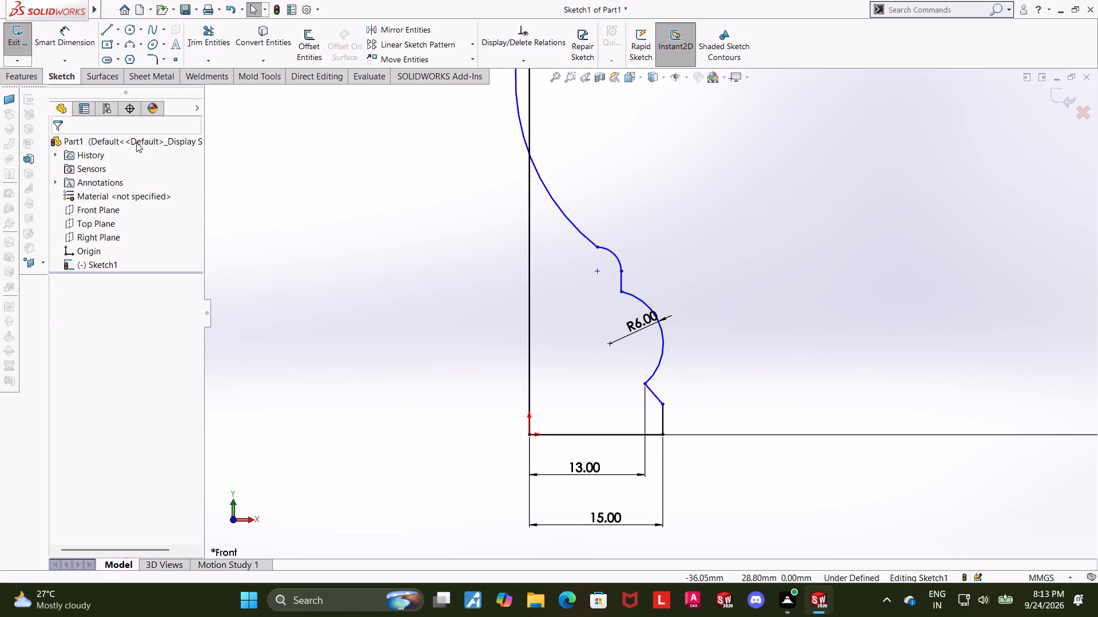
Dimension the horizontal distance from the vertical line to the midpoint of the R6 arc as 14 mm.
click(74, 41)
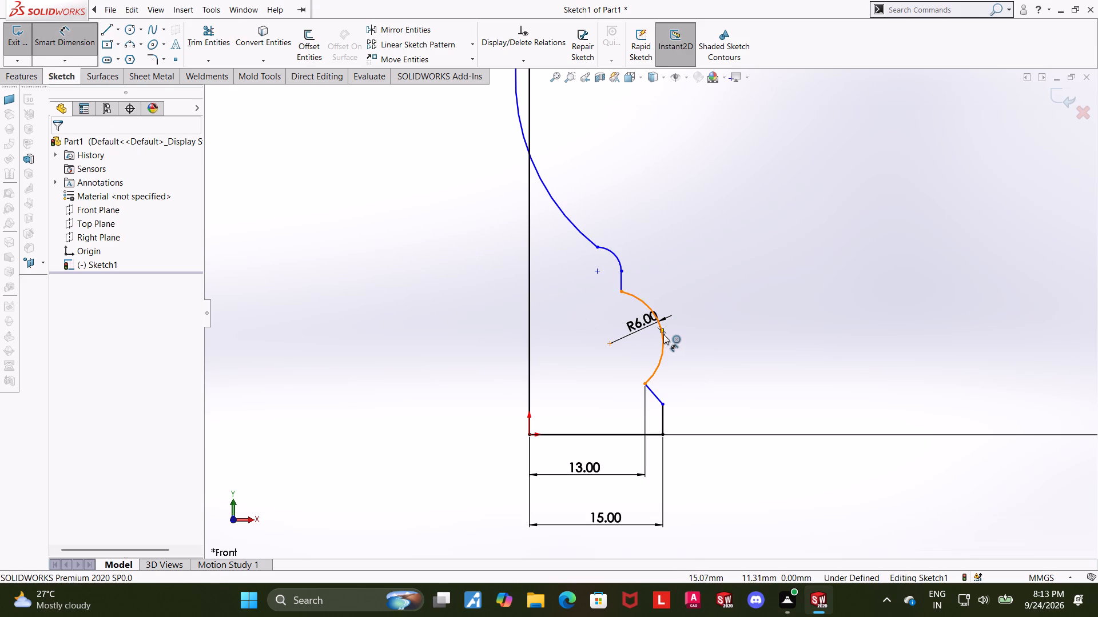
click(663, 331)
click(528, 335)
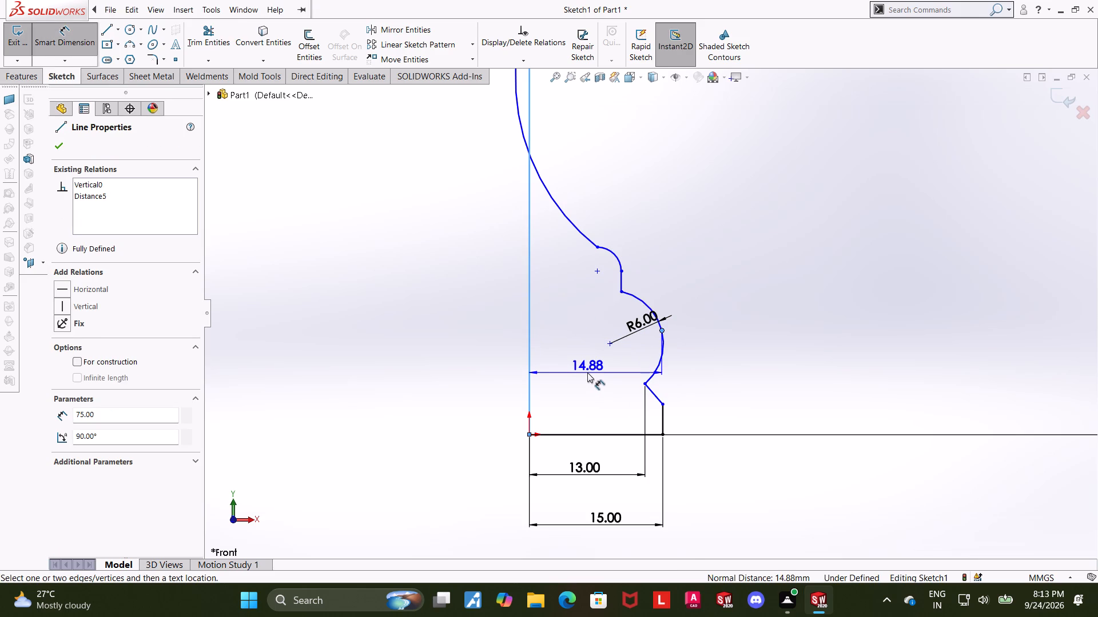
click(587, 372)
text(14)
key(Return)
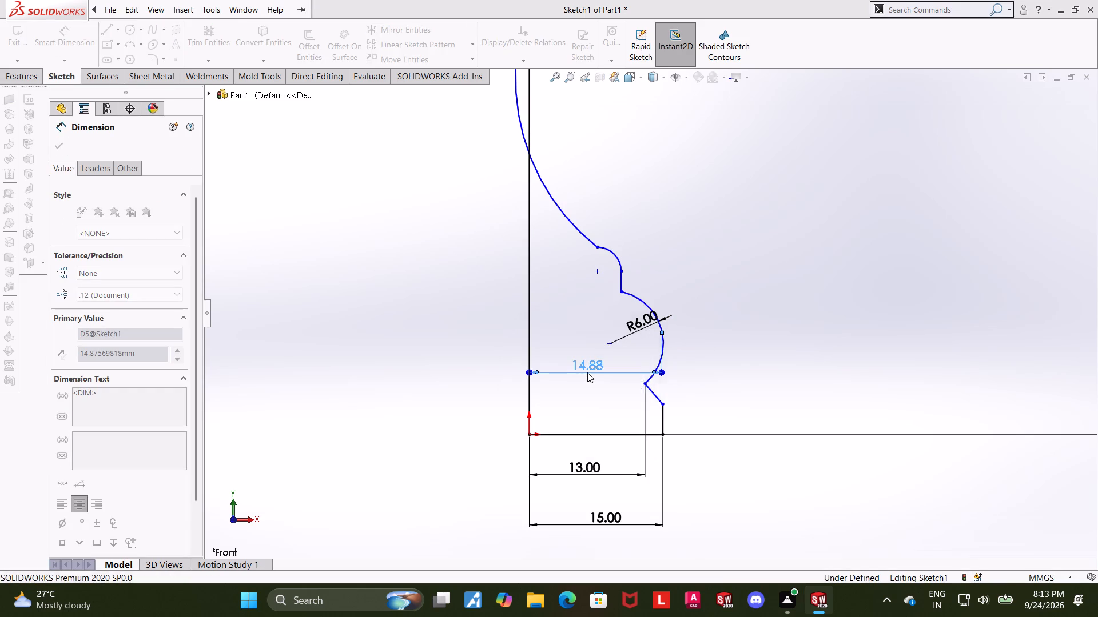
key(Escape)
key(Escape)
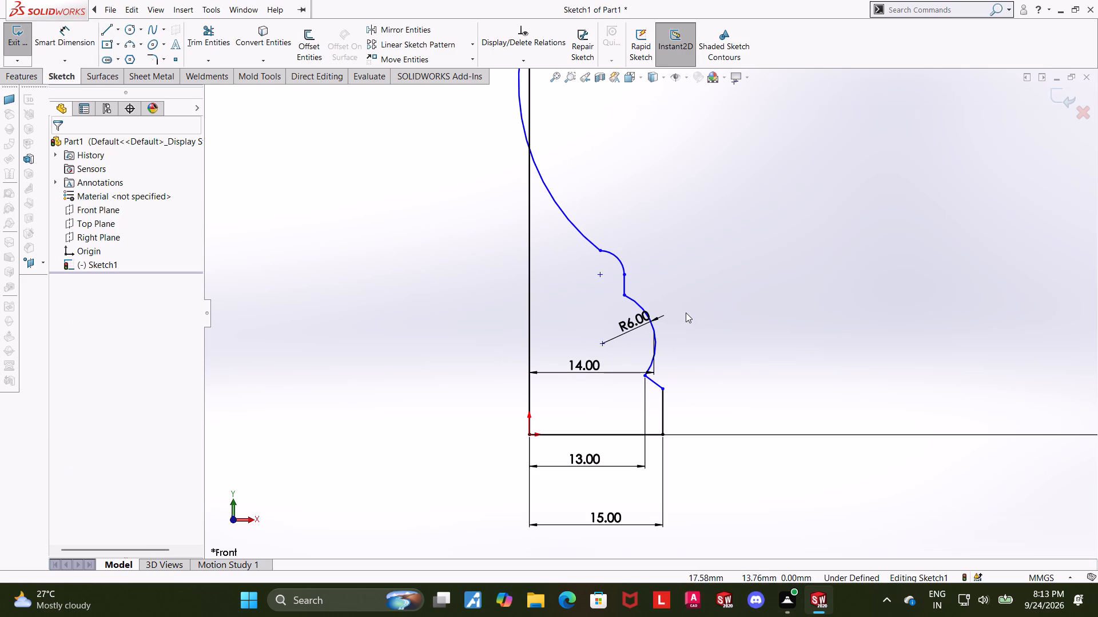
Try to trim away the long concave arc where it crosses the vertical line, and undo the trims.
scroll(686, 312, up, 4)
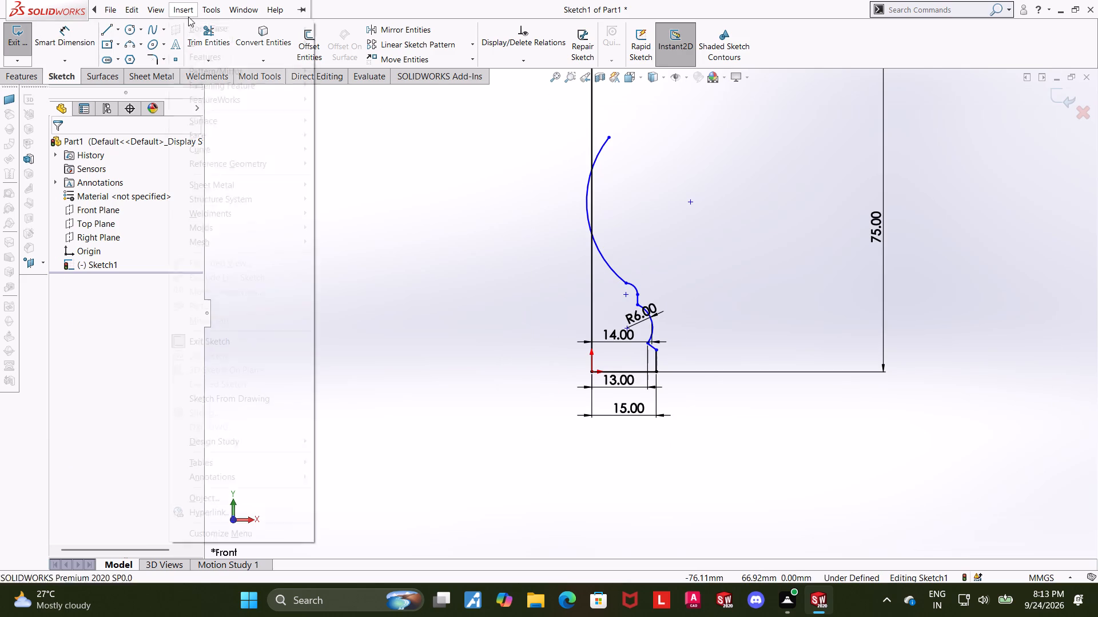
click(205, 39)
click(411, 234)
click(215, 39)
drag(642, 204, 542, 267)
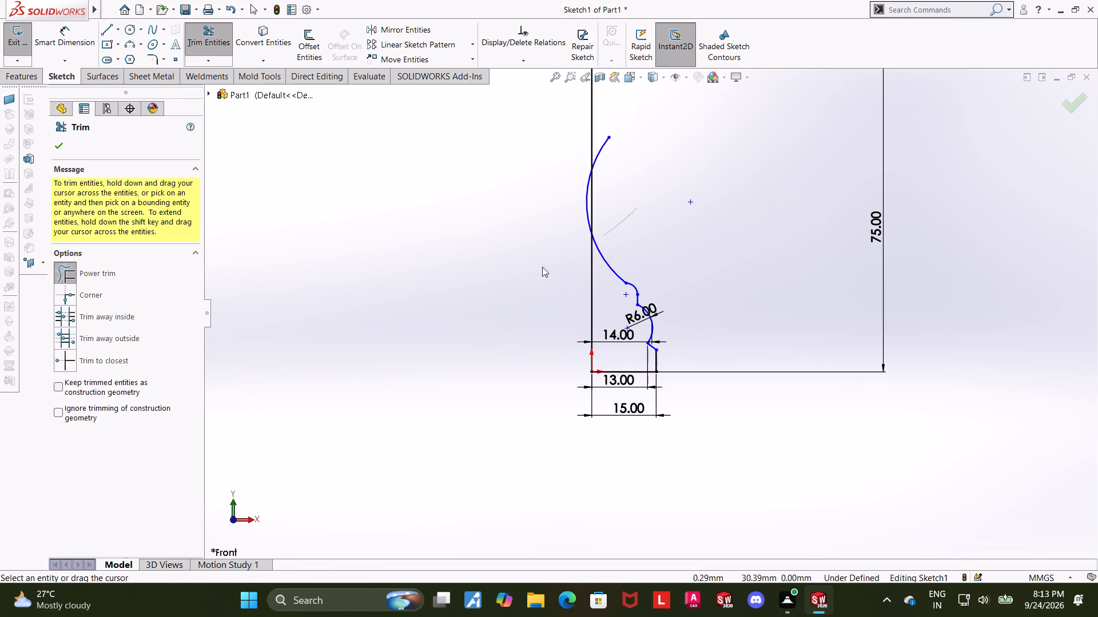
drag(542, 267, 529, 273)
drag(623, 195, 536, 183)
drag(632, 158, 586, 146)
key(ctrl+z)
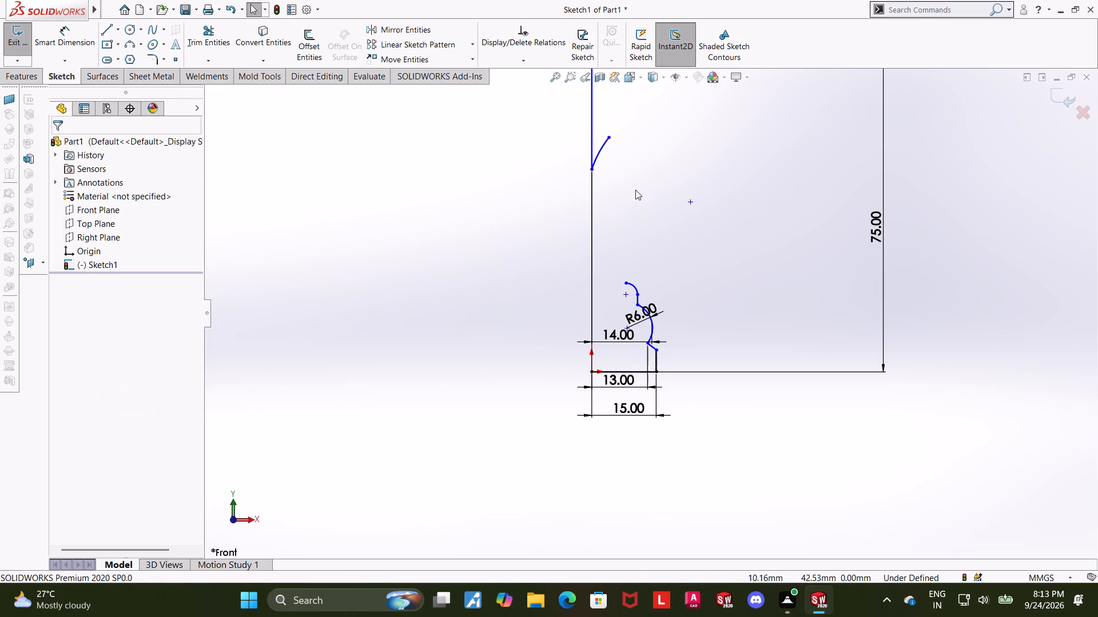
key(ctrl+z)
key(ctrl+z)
Cut back the upper part of the long concave arc with Power trim, undoing the extra trim made after it.
click(218, 35)
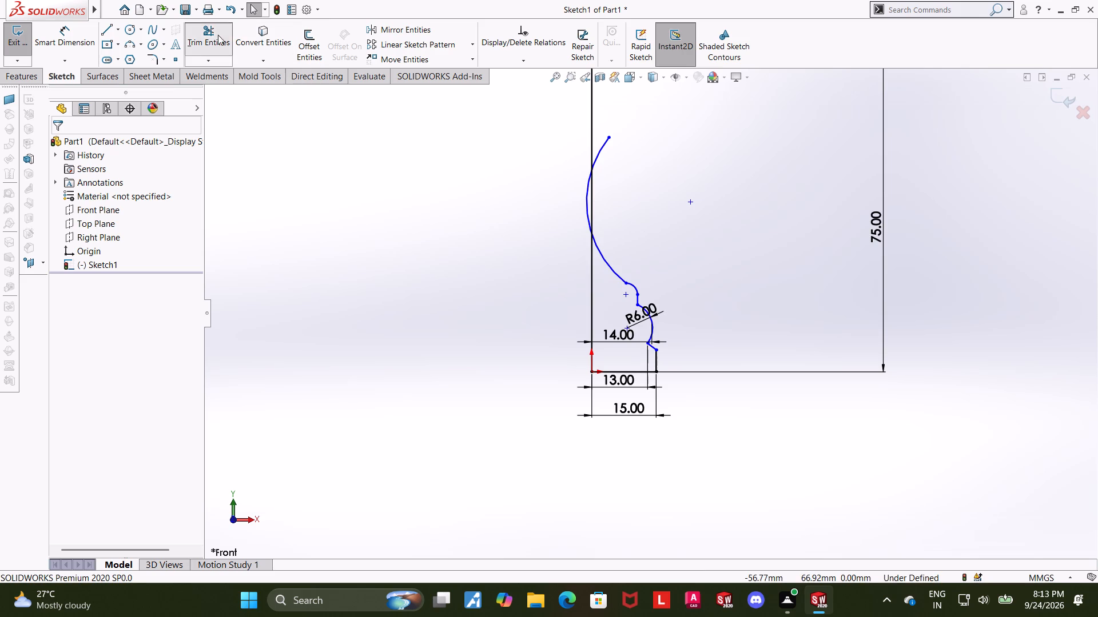
scroll(676, 231, down, 3)
drag(516, 204, 482, 193)
click(577, 140)
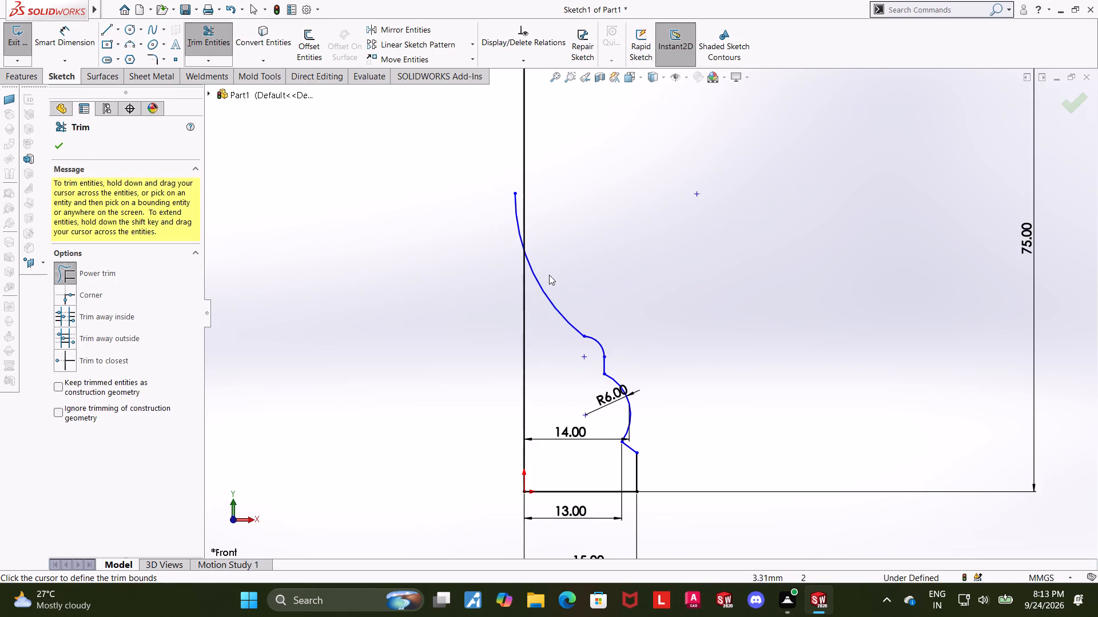
drag(553, 261, 523, 320)
key(ctrl+z)
Remove the remaining pieces of the long concave arc on both sides of the vertical line with Power trim.
scroll(524, 219, down, 2)
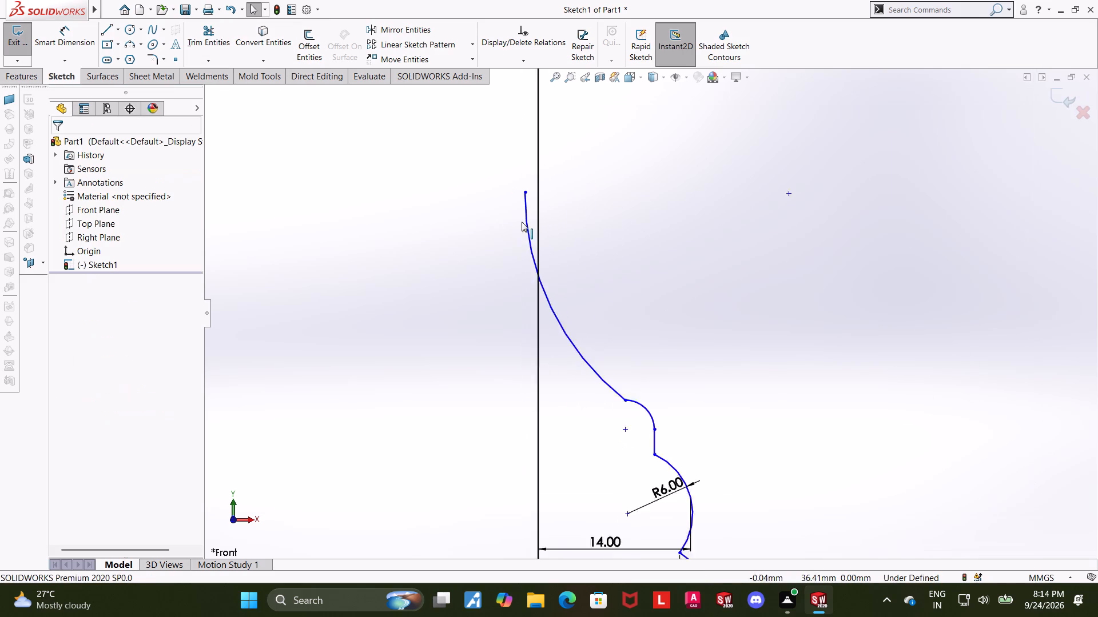
scroll(522, 222, down, 1)
click(216, 37)
scroll(520, 218, down, 2)
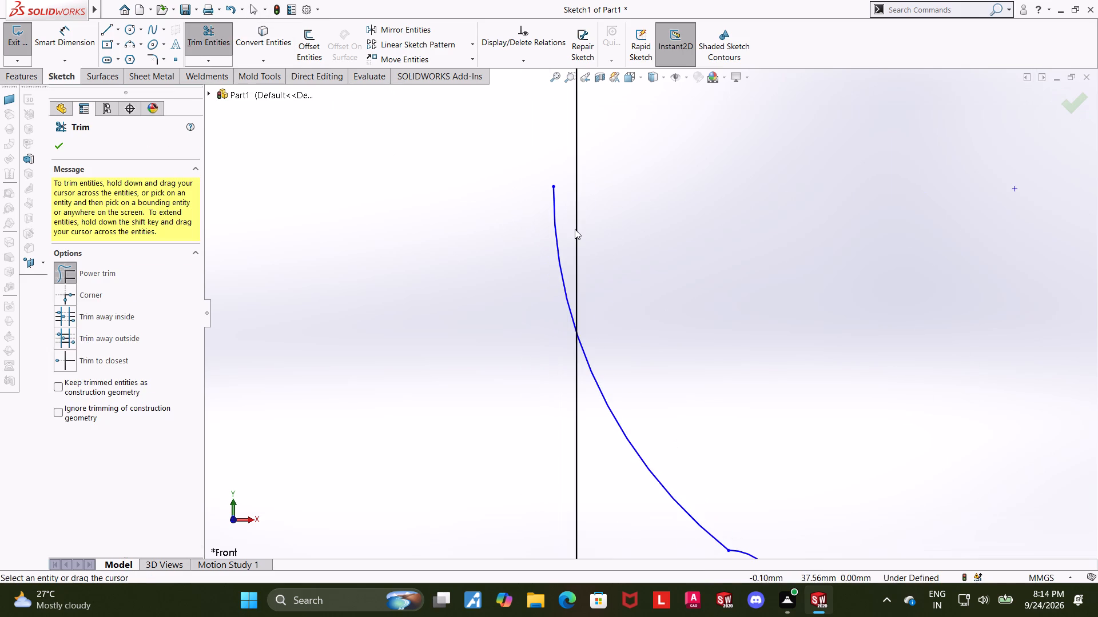
click(571, 228)
drag(564, 229, 536, 271)
drag(726, 360, 665, 454)
drag(671, 423, 640, 472)
scroll(646, 464, up, 6)
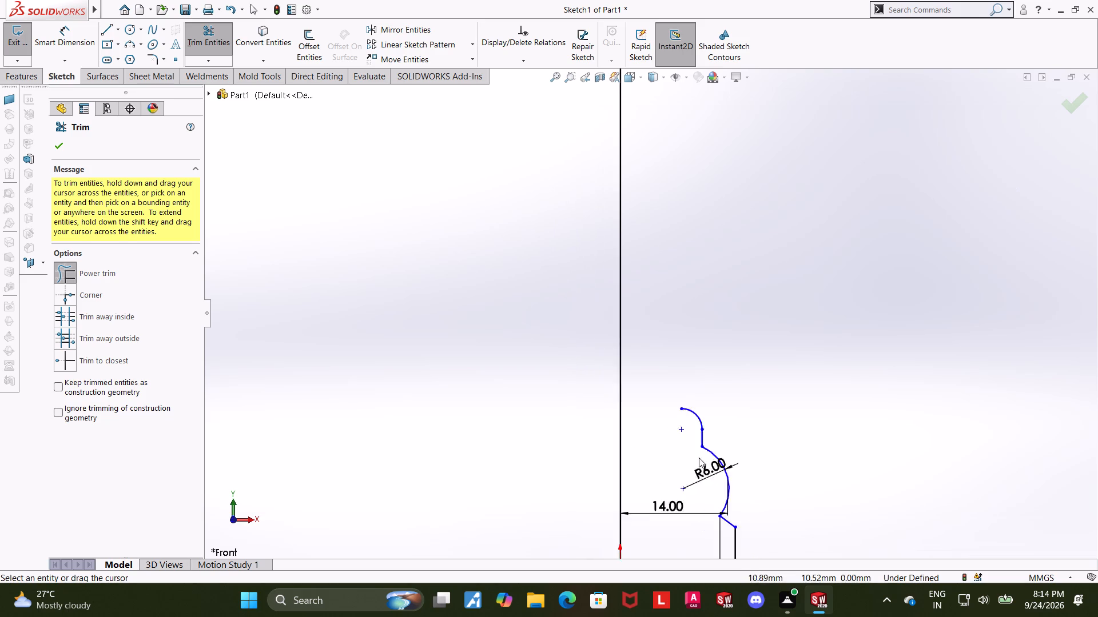
key(Escape)
key(Escape)
Dimension the short vertical line between the two bulging arcs as 1 mm.
scroll(739, 427, down, 3)
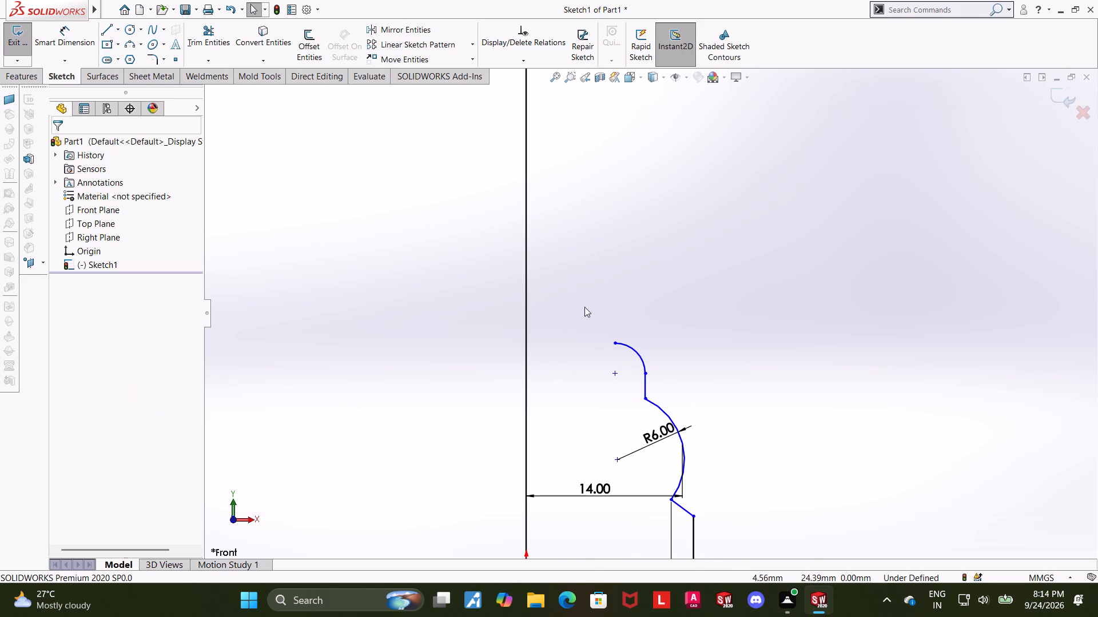
scroll(586, 309, up, 2)
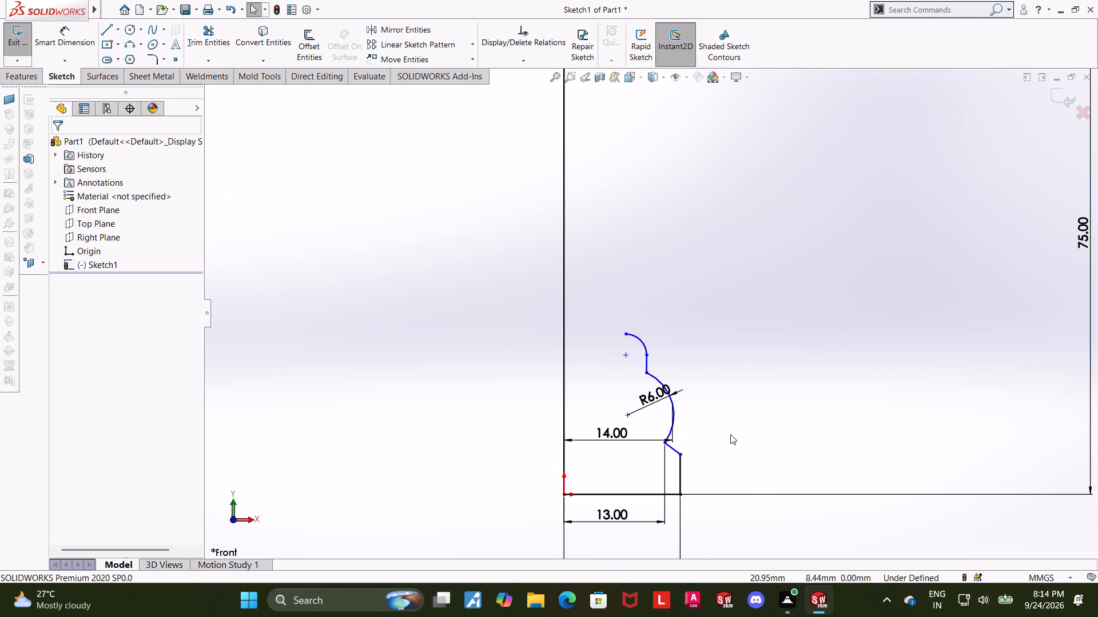
click(744, 541)
click(76, 41)
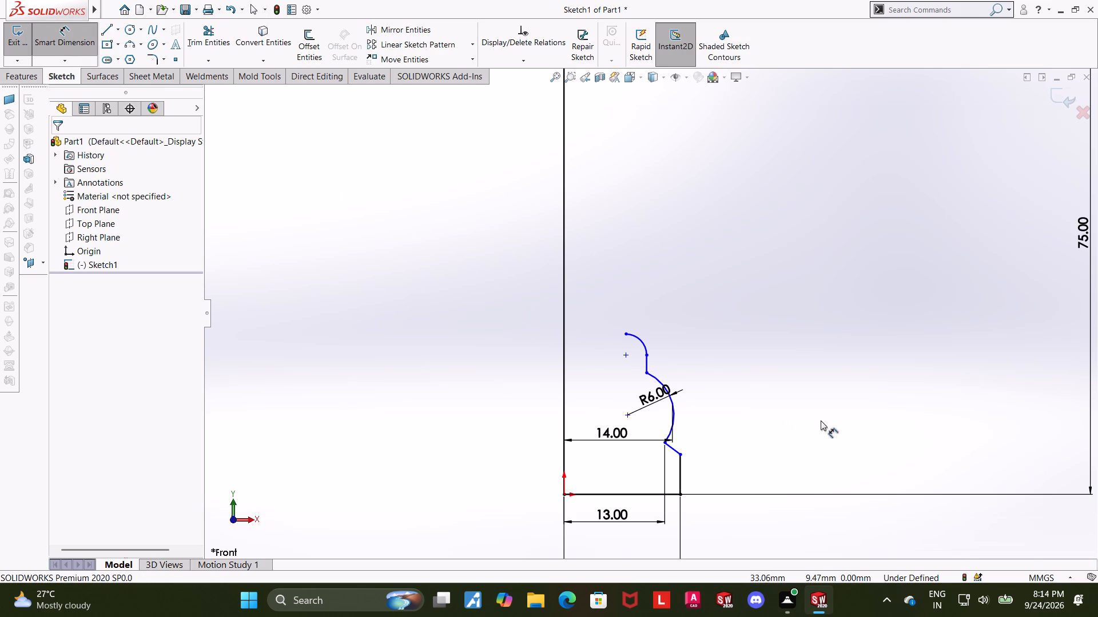
click(647, 362)
click(666, 363)
scroll(664, 363, down, 1)
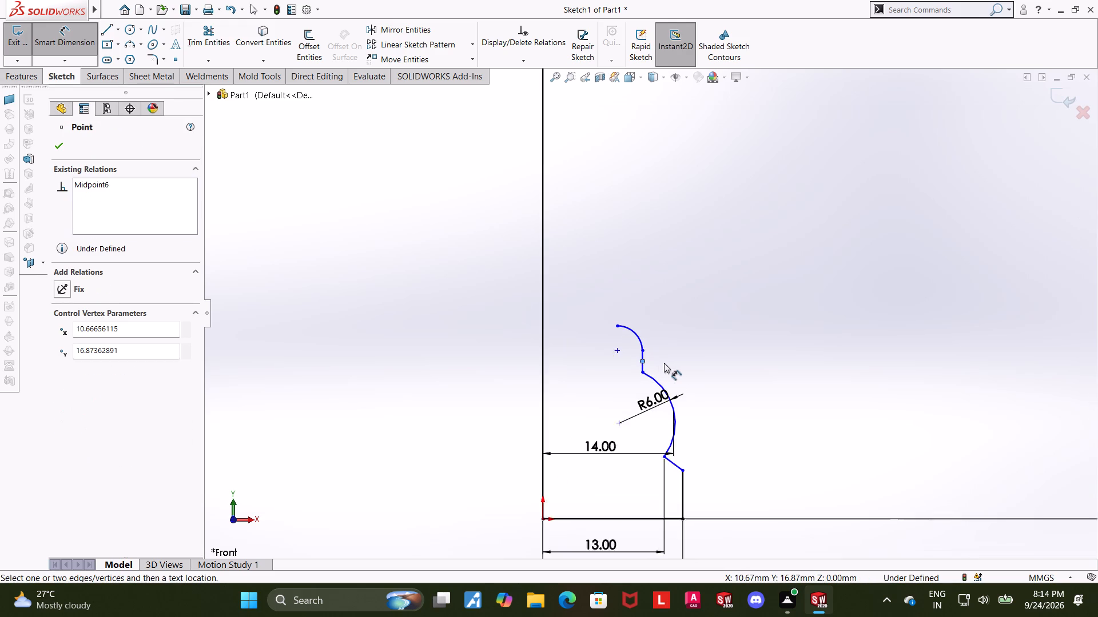
scroll(664, 363, down, 1)
key(Escape)
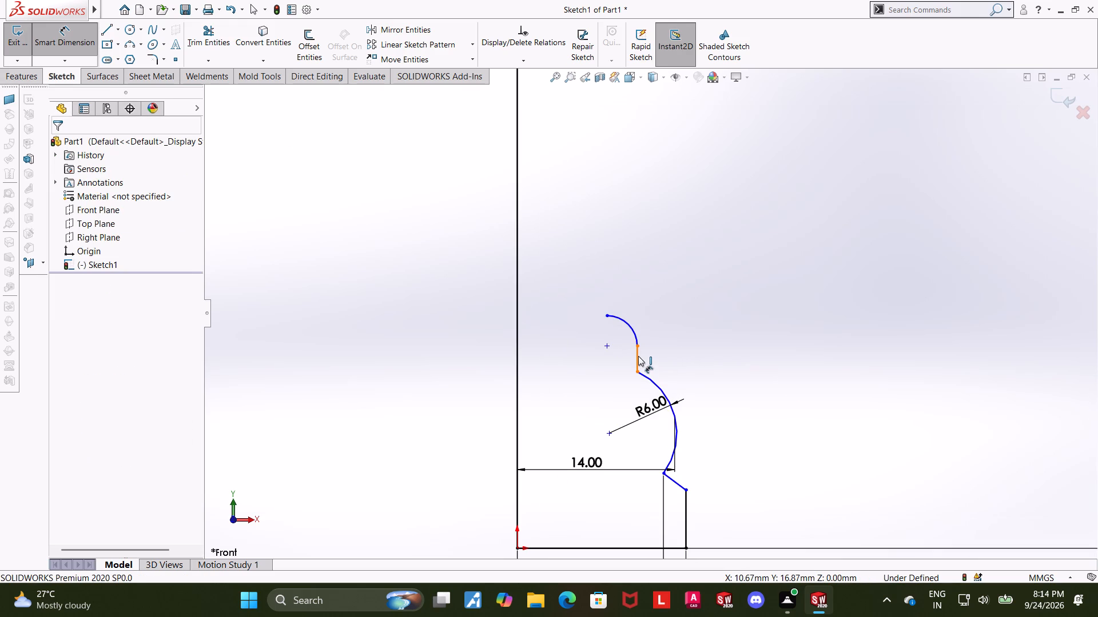
click(638, 354)
click(657, 356)
key(1)
key(Return)
key(Escape)
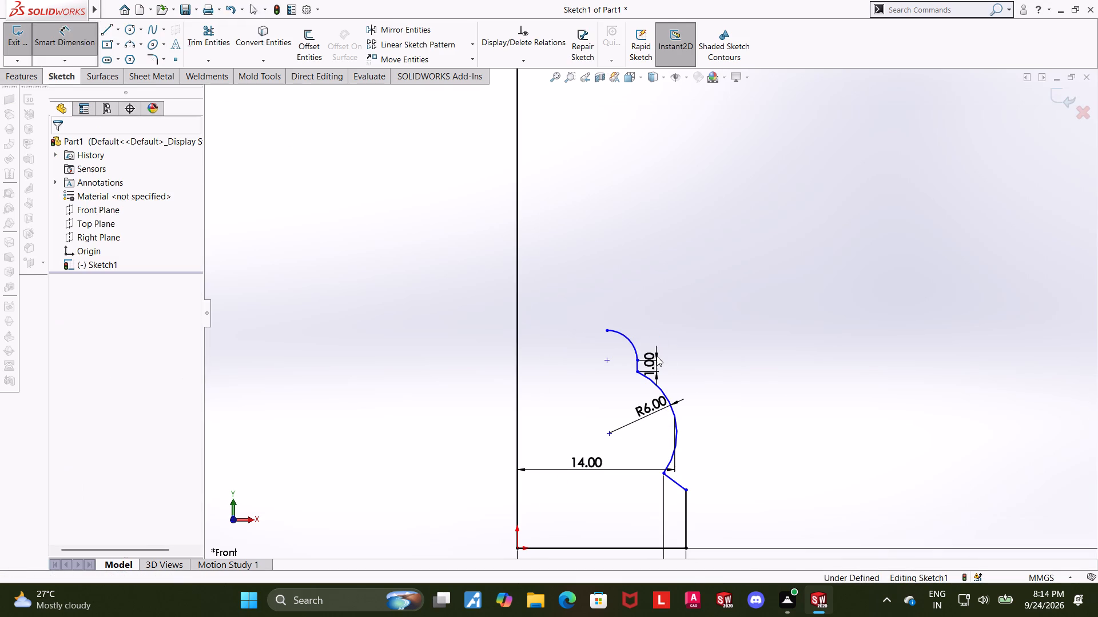
Dimension the vertical height between the small upper arc's two endpoints as 2 mm.
click(87, 33)
scroll(721, 368, down, 3)
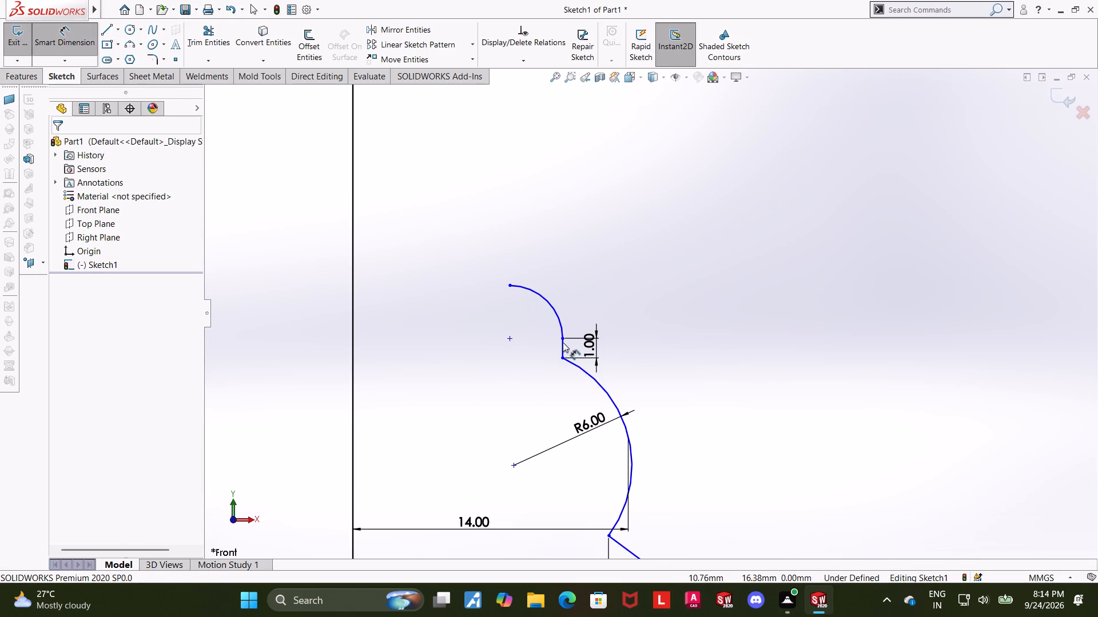
click(562, 336)
click(509, 286)
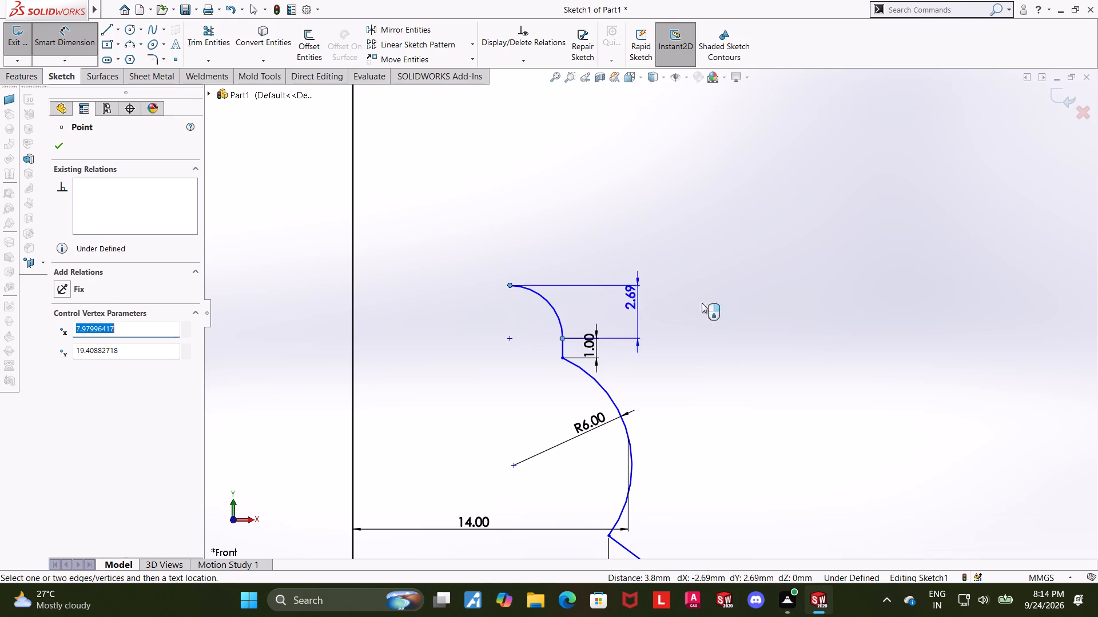
click(726, 306)
key(2)
key(Return)
key(Escape)
key(Escape)
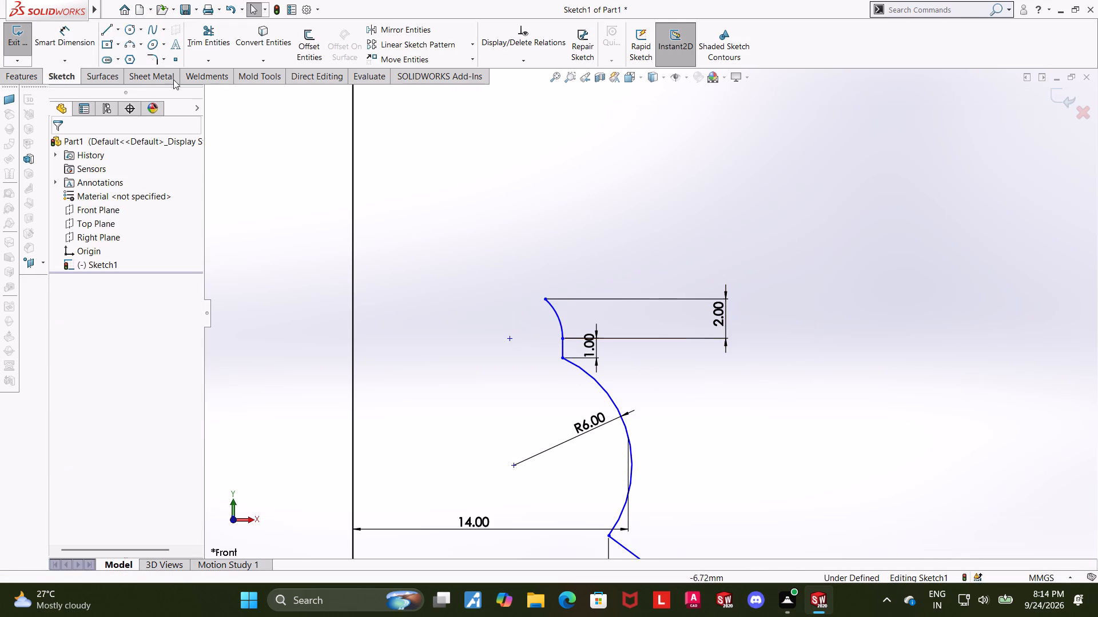
Dimension the radius of the small upper arc as 2 mm.
click(79, 27)
scroll(481, 230, down, 3)
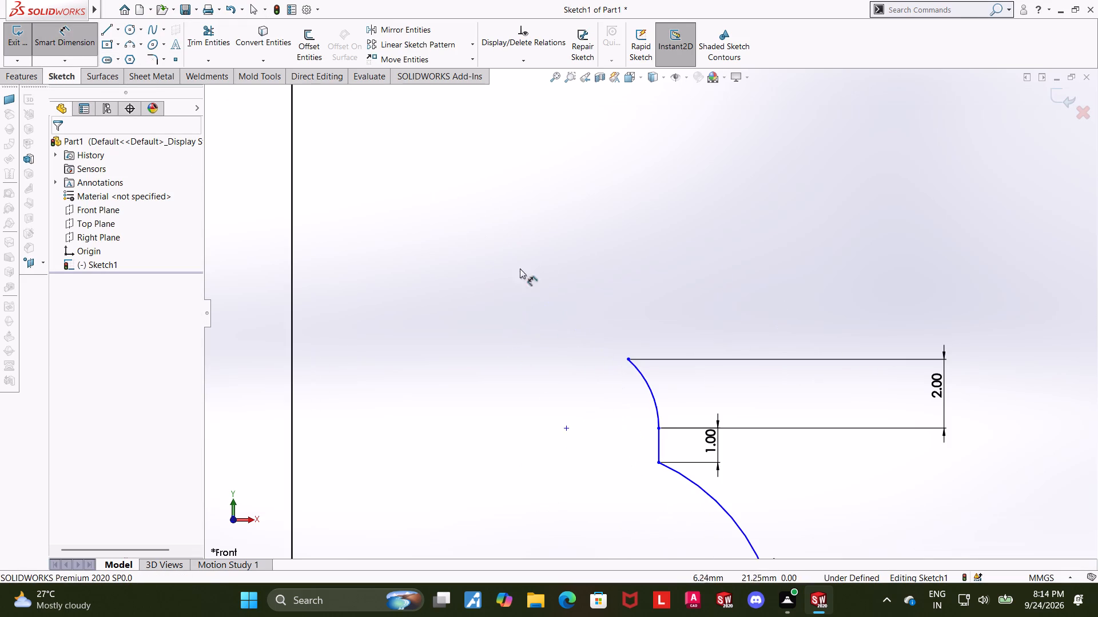
click(650, 395)
click(677, 379)
key(2)
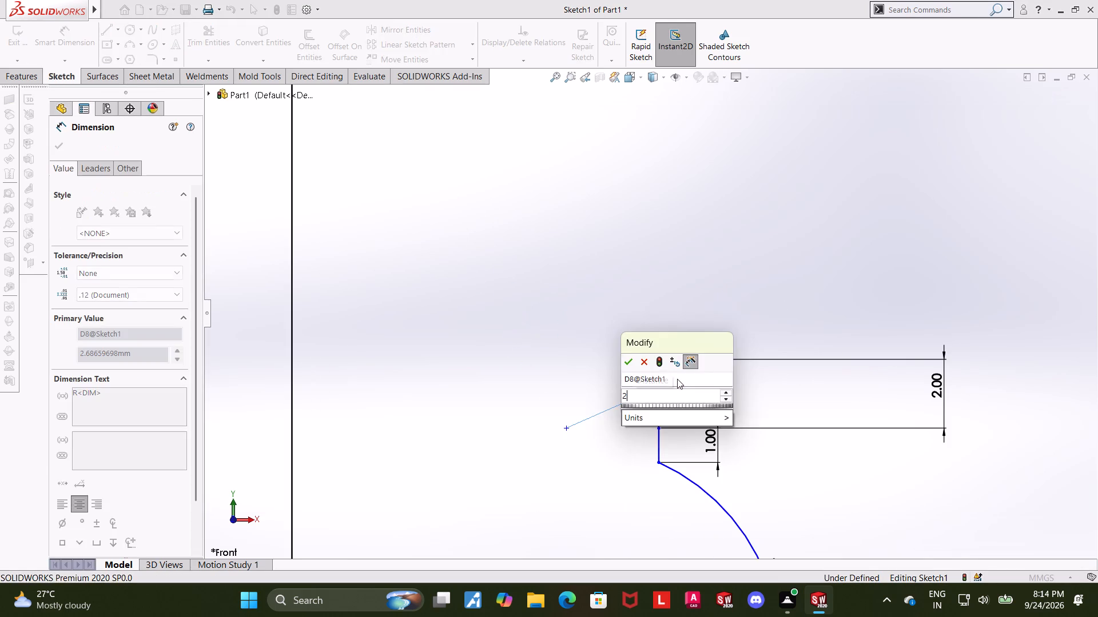
key(Return)
key(Escape)
key(Escape)
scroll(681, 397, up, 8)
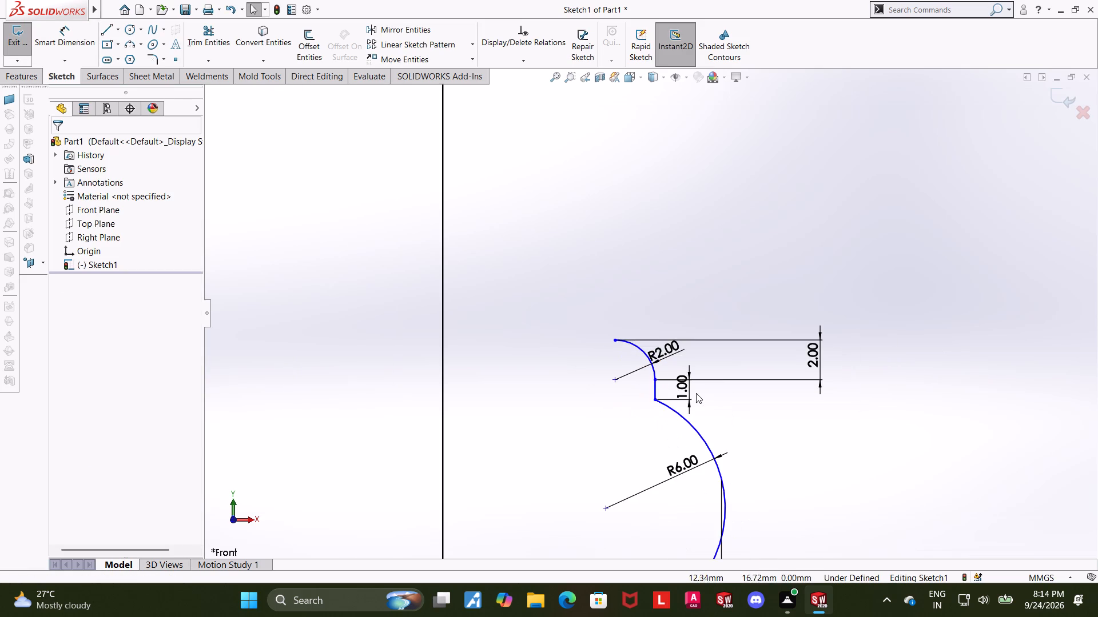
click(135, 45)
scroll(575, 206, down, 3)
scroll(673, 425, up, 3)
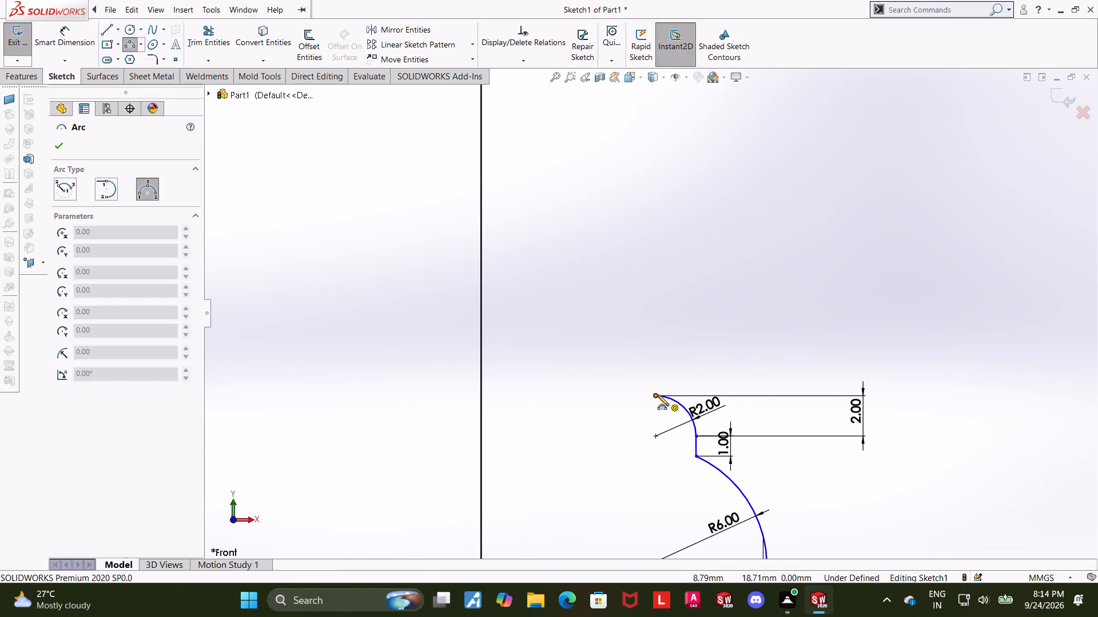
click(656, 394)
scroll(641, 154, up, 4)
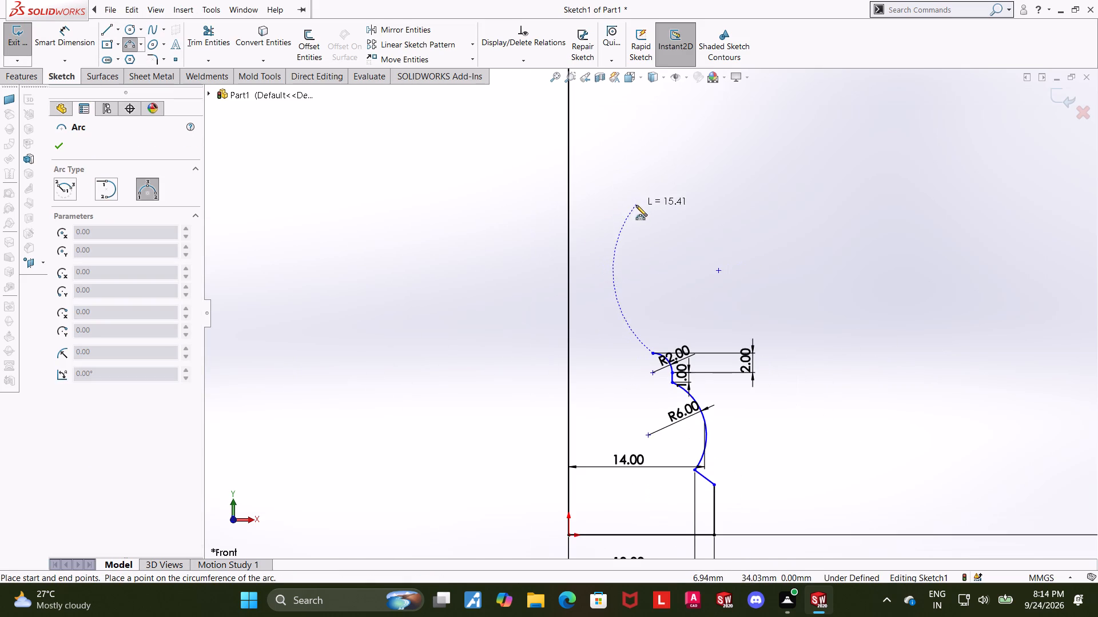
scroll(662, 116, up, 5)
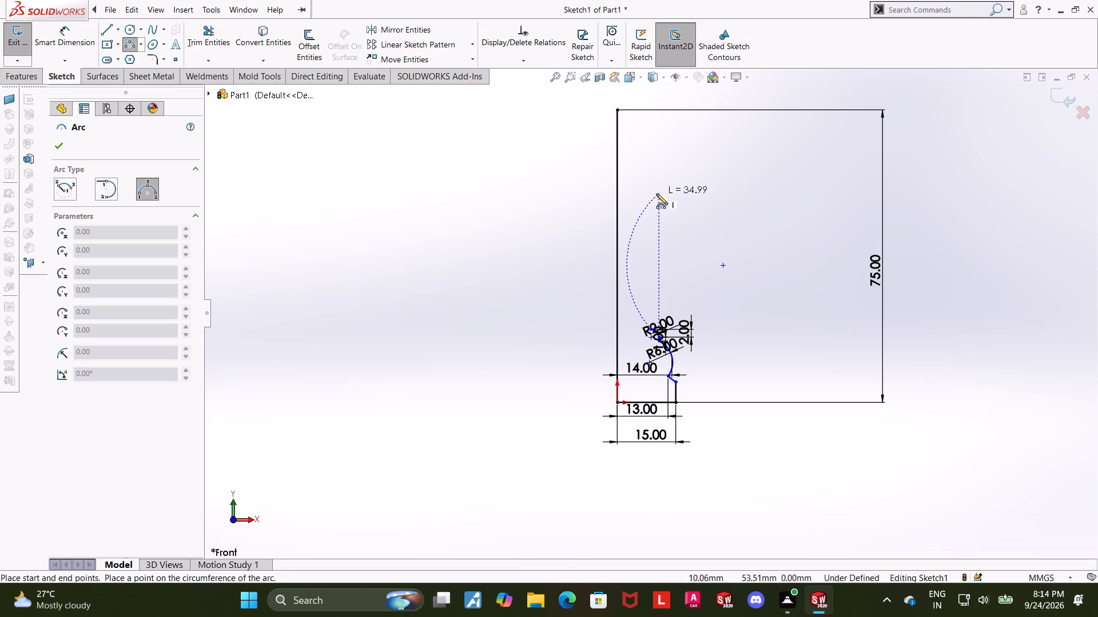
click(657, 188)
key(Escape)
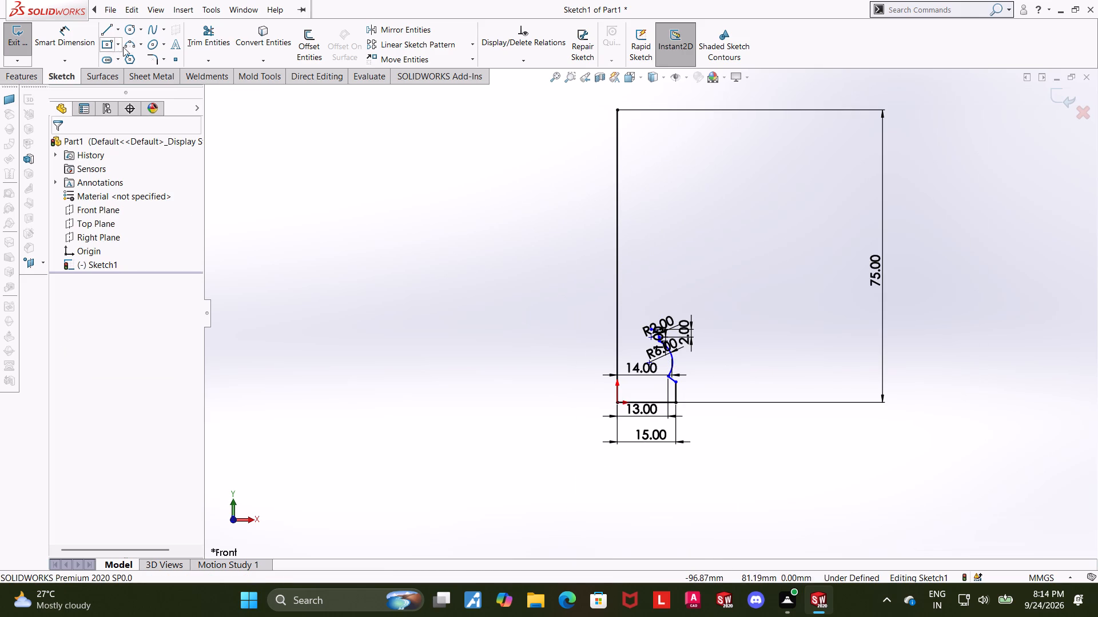
Sketch a tall concave 3 Point Arc upward from the small arc's upper endpoint, with a radius of about 26.65 mm.
click(125, 45)
scroll(659, 319, down, 9)
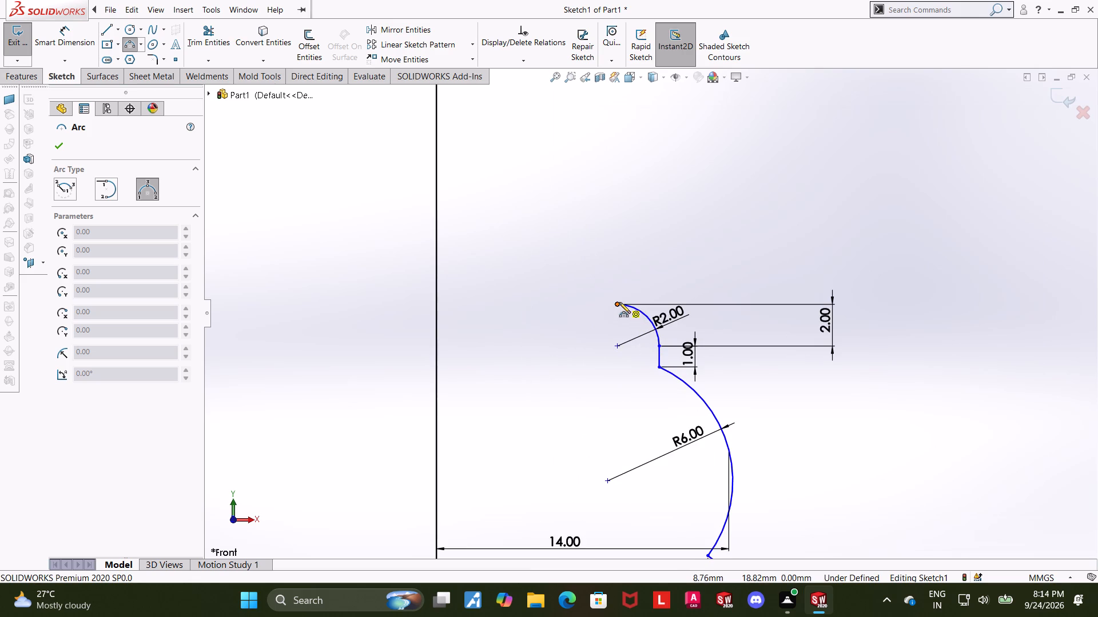
click(619, 302)
scroll(619, 302, up, 4)
scroll(608, 147, up, 4)
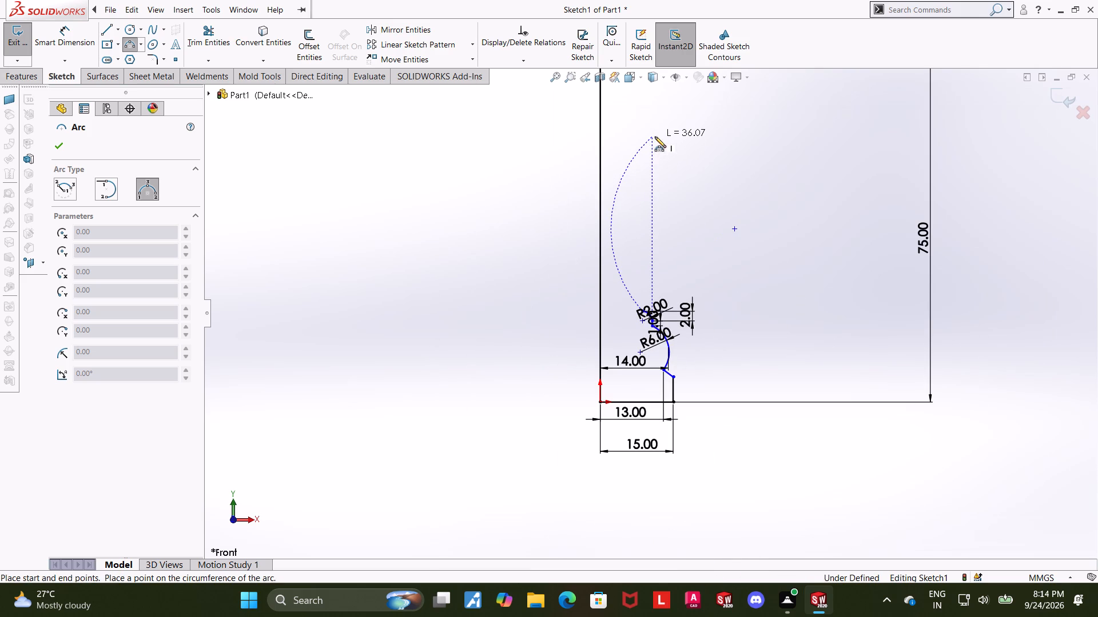
scroll(655, 136, up, 2)
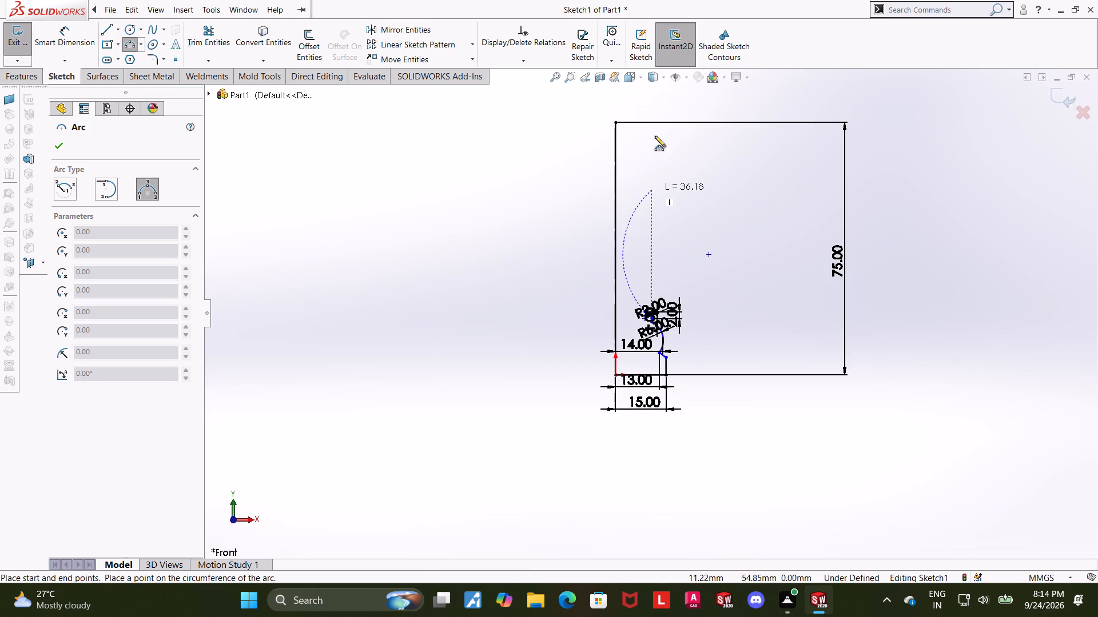
click(650, 185)
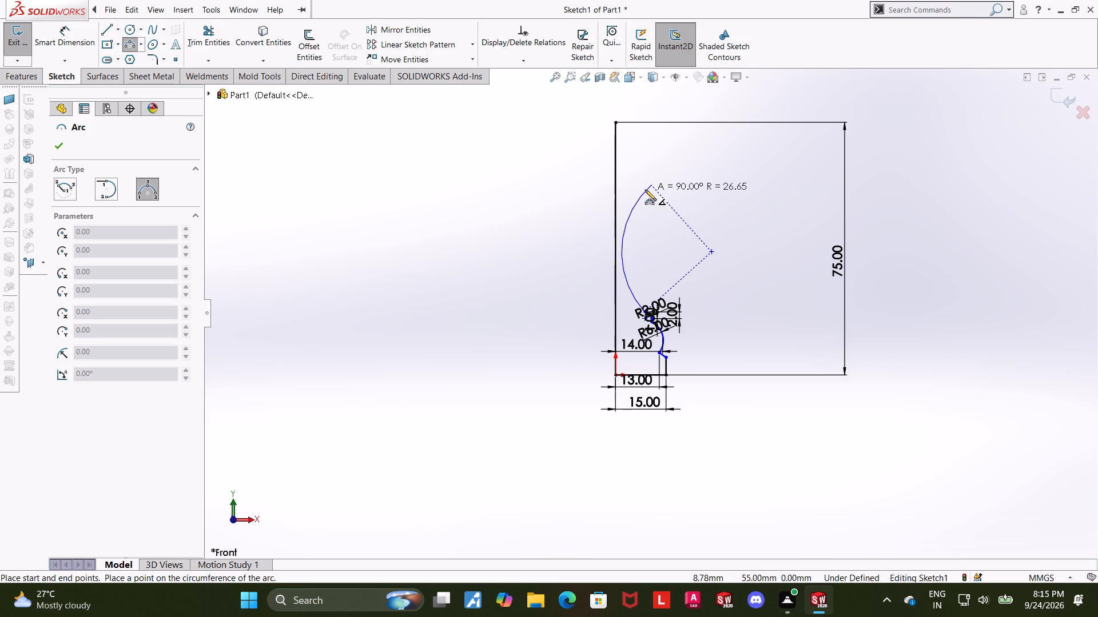
click(645, 190)
key(Escape)
Add a radius dimension to the tall concave arc, trying 45 mm and undoing that value change.
click(68, 51)
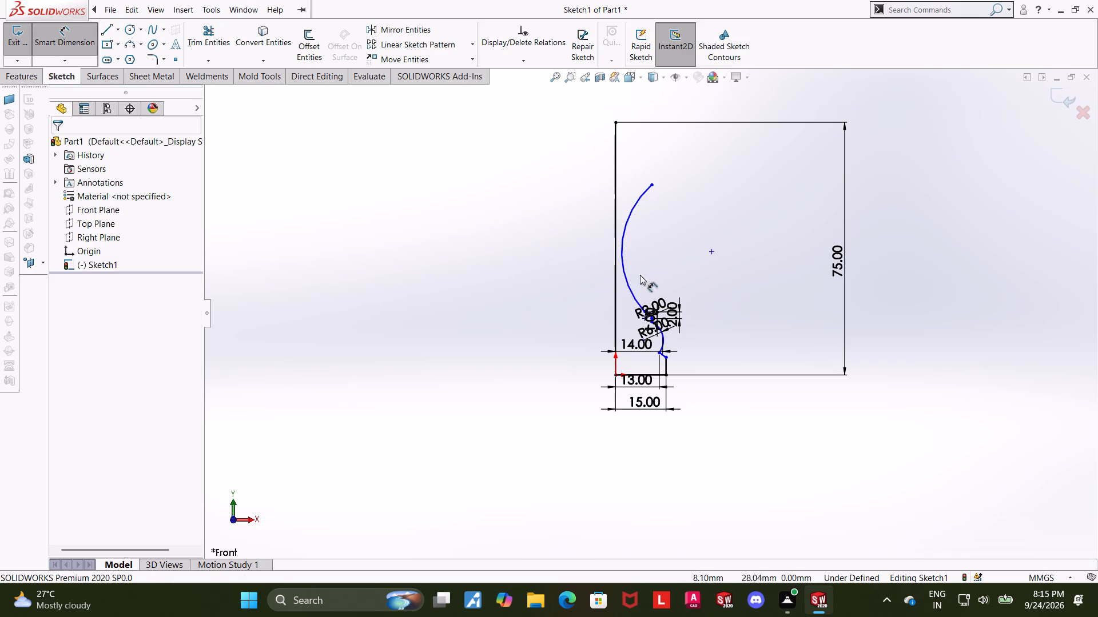
click(624, 230)
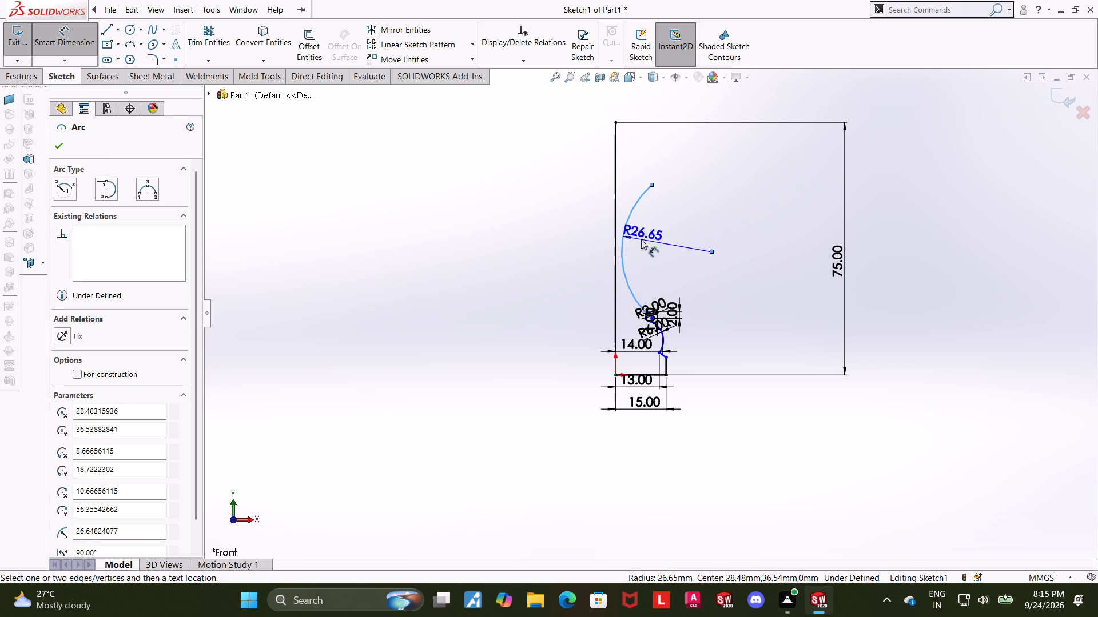
click(641, 239)
text(45)
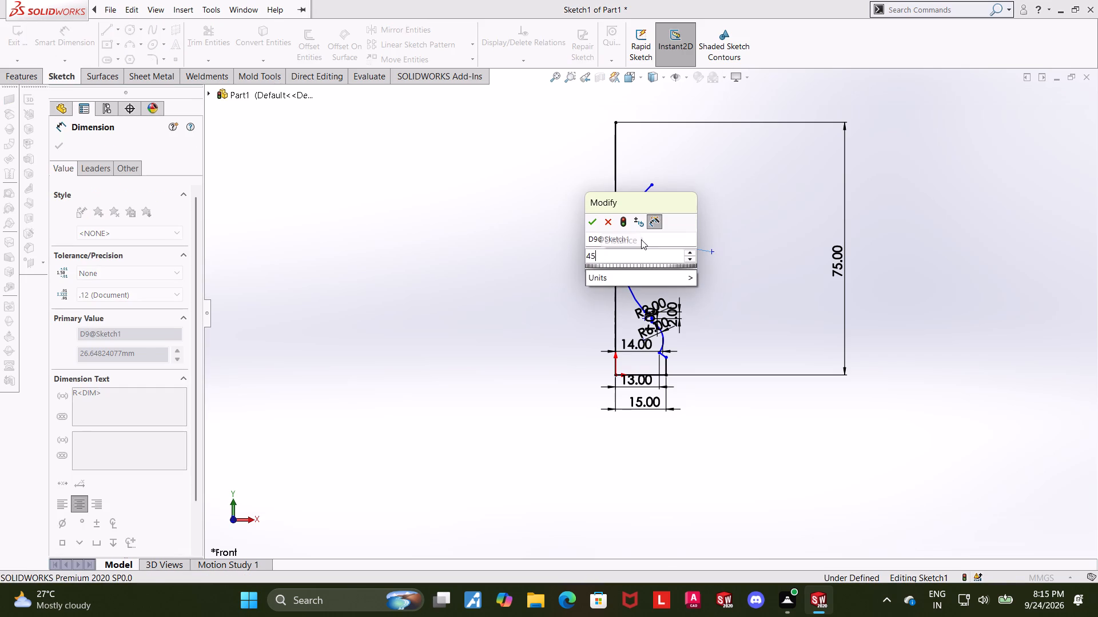
key(Return)
key(Escape)
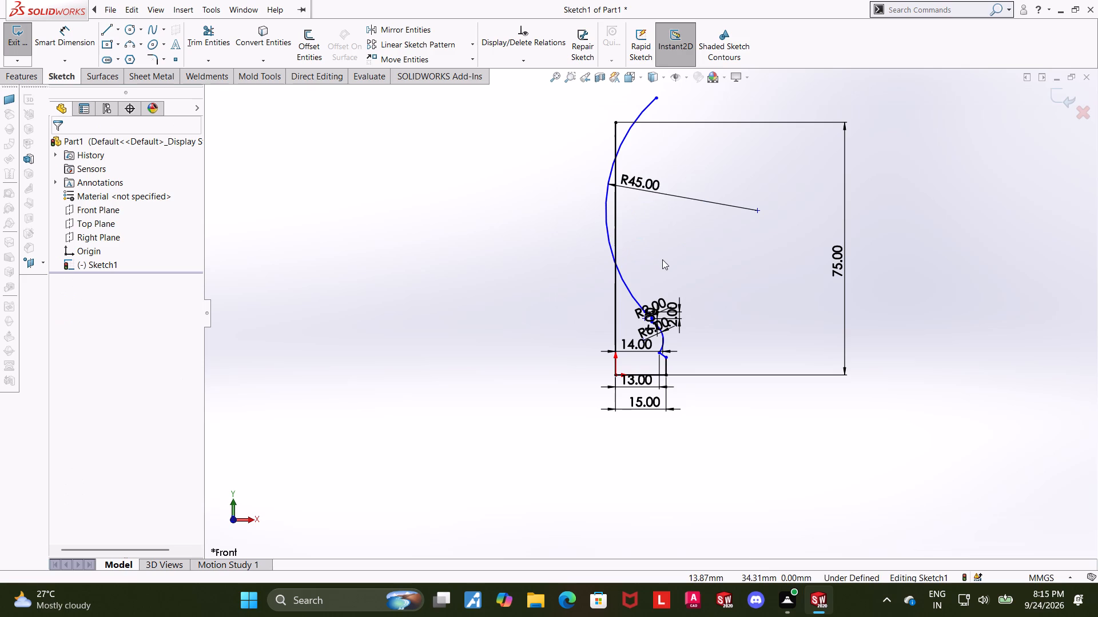
key(ctrl+z)
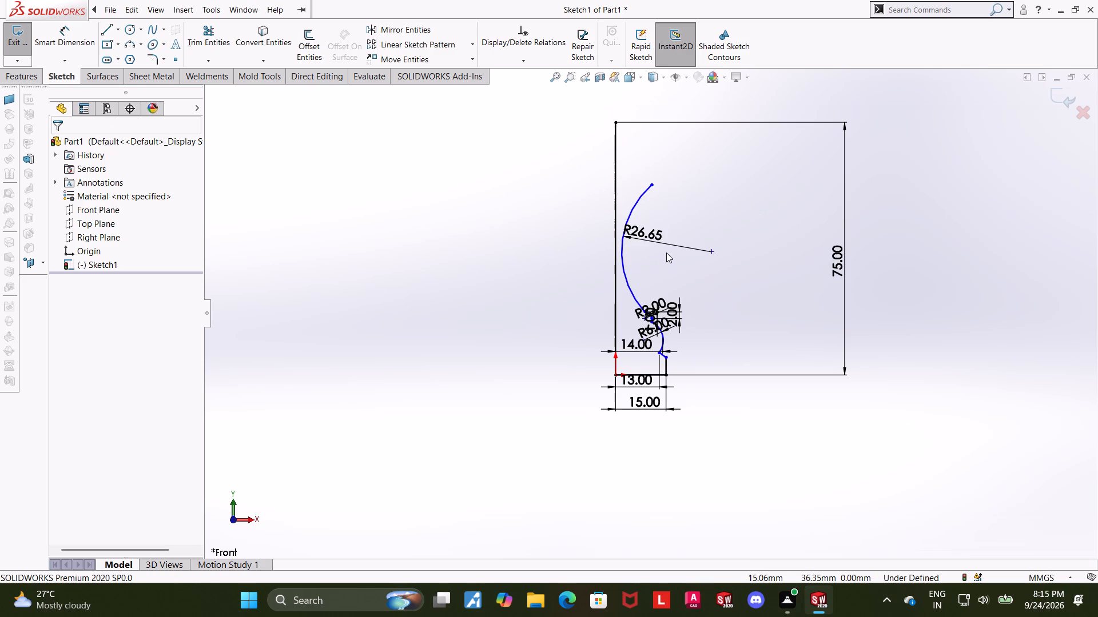
Dimension the vertical height between the tall concave arc's two endpoints as 31 mm.
scroll(666, 253, down, 1)
click(65, 26)
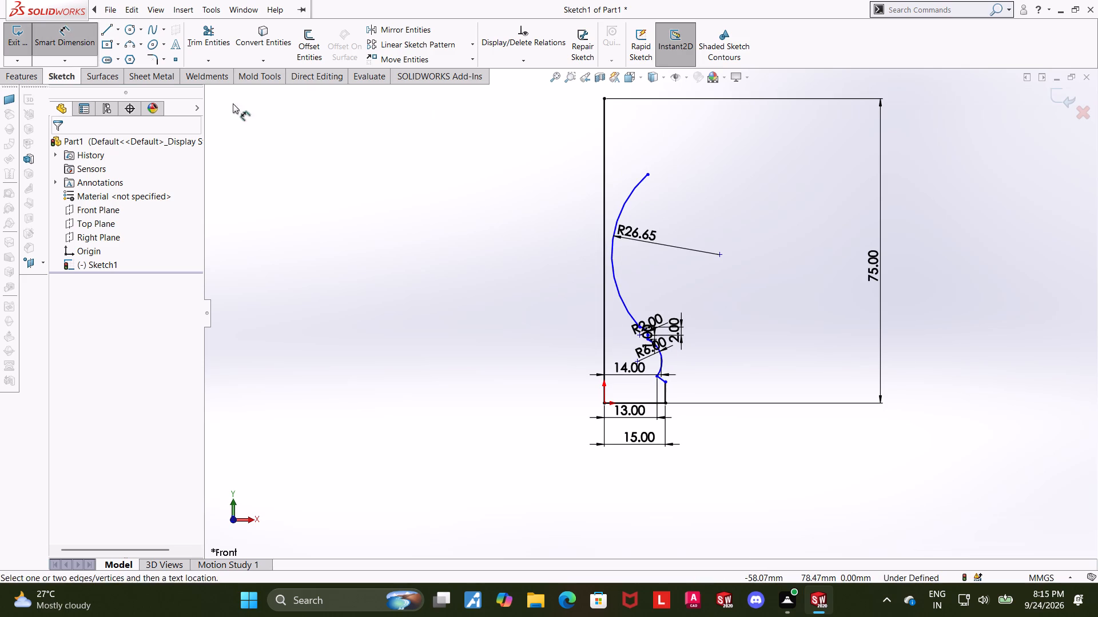
scroll(657, 343, down, 8)
scroll(608, 277, up, 3)
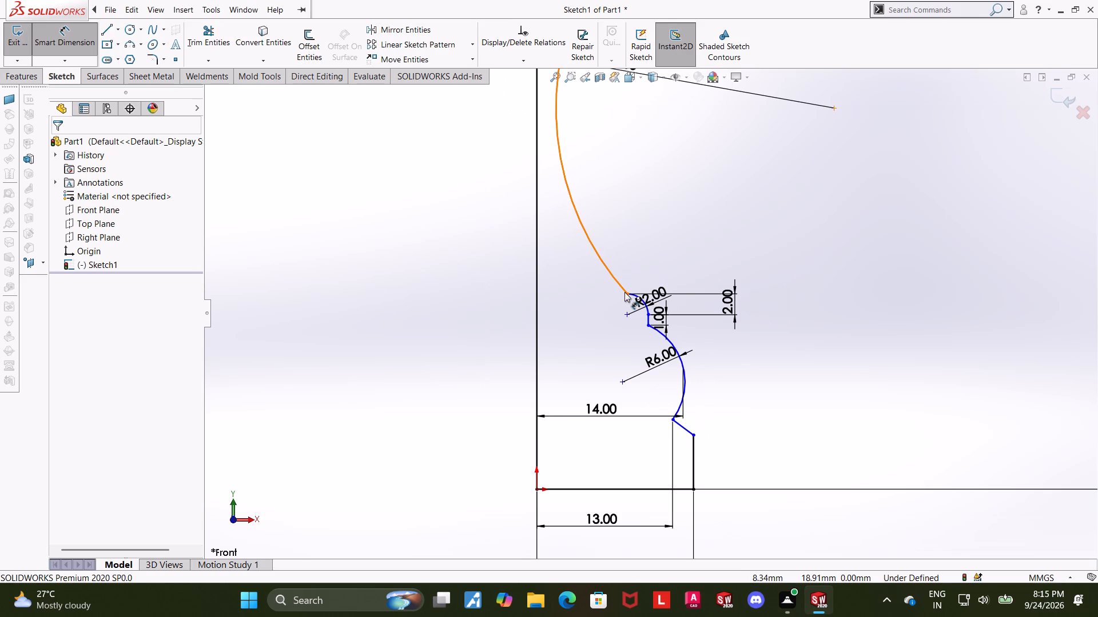
click(624, 292)
scroll(624, 292, up, 3)
scroll(648, 145, up, 1)
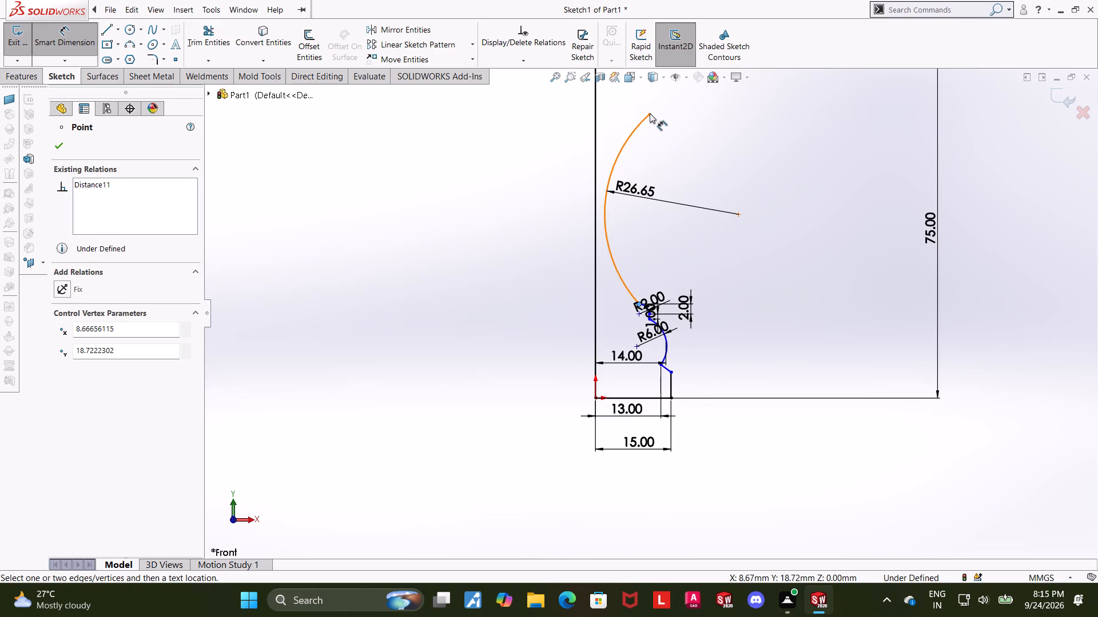
click(650, 113)
click(777, 184)
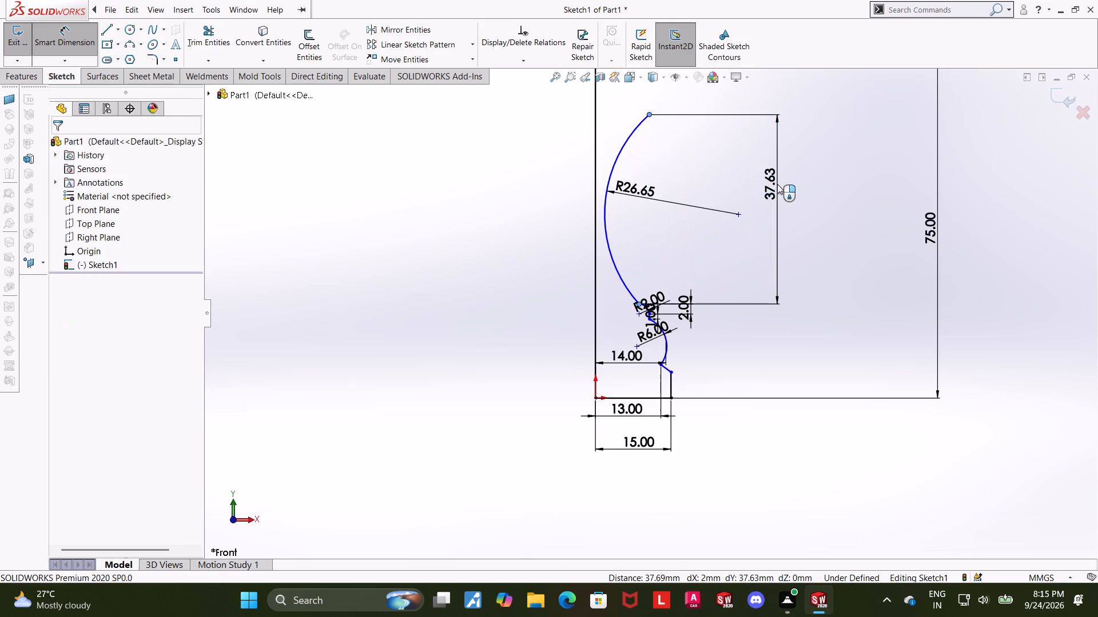
text(31)
key(Return)
key(Escape)
key(Escape)
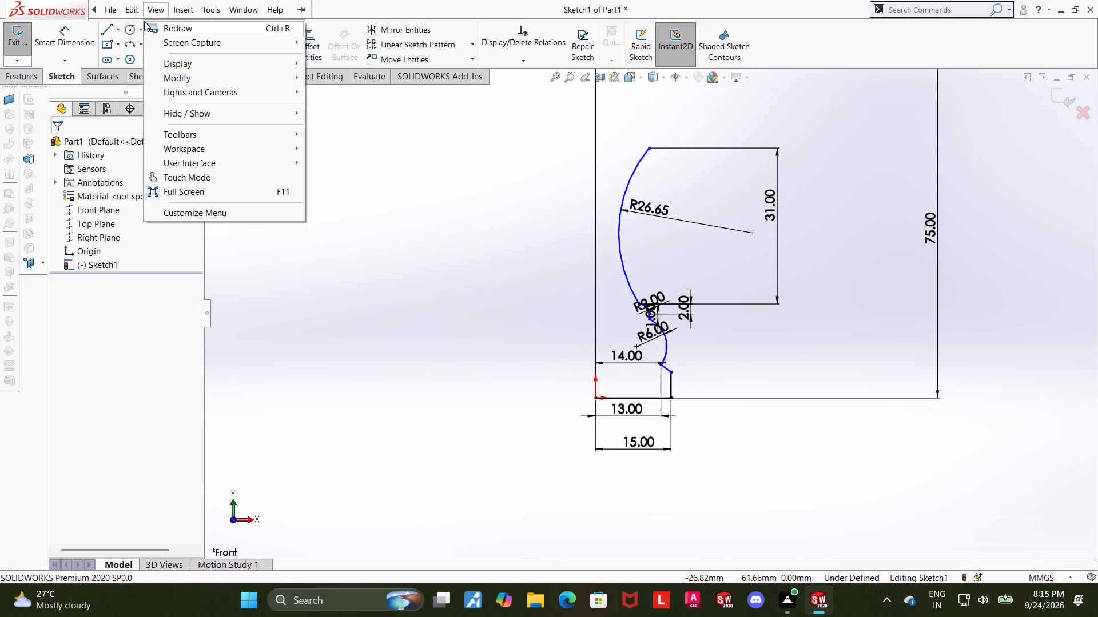
key(Escape)
Set the tall concave arc's radius dimension to 45 mm.
double_click(651, 210)
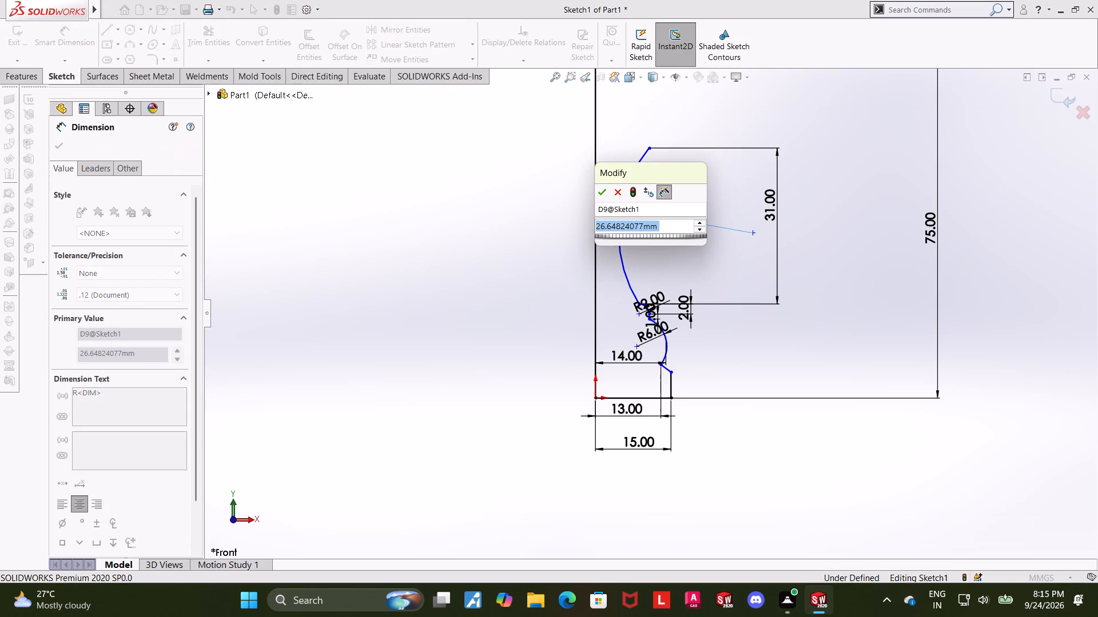
text(45)
key(Return)
key(Escape)
key(Escape)
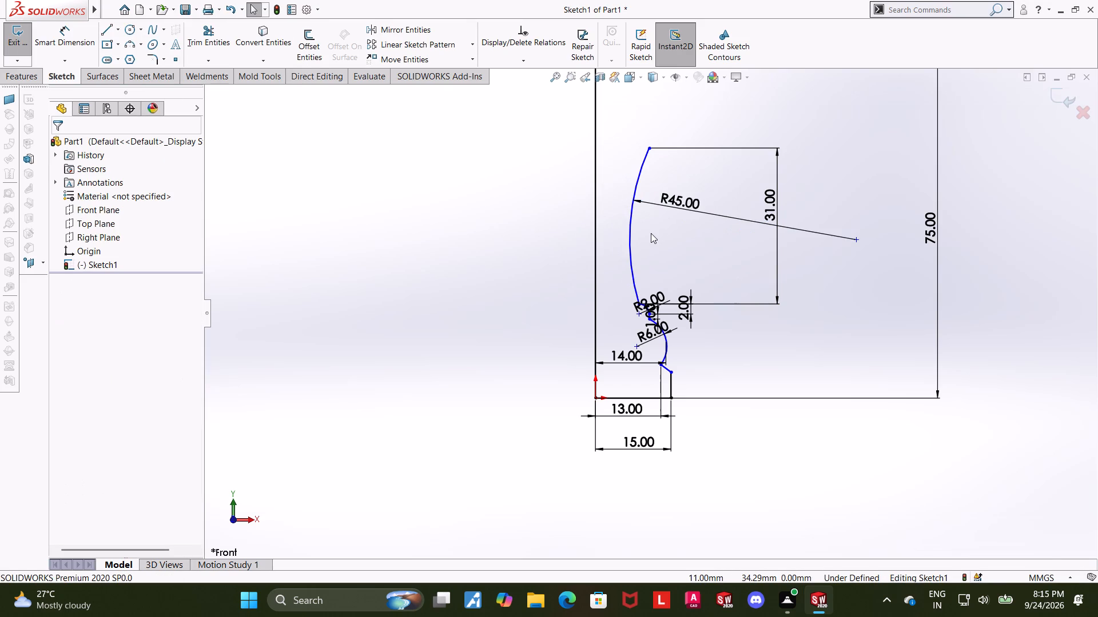
Add a Vertical relation between the tall concave arc's lower and upper endpoints.
scroll(616, 102, down, 2)
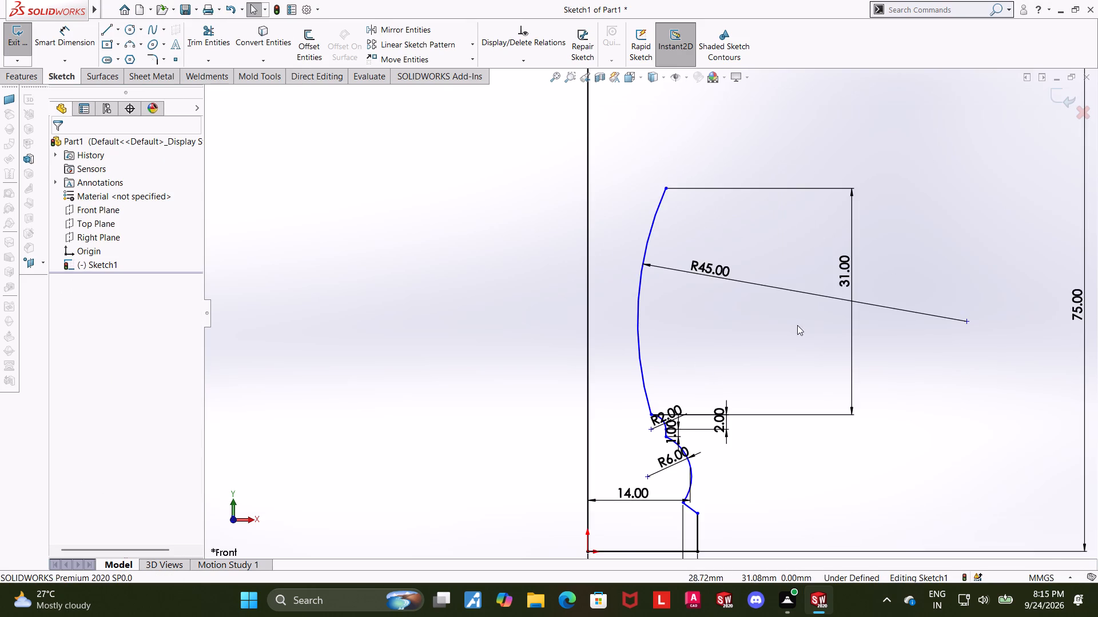
scroll(797, 324, up, 1)
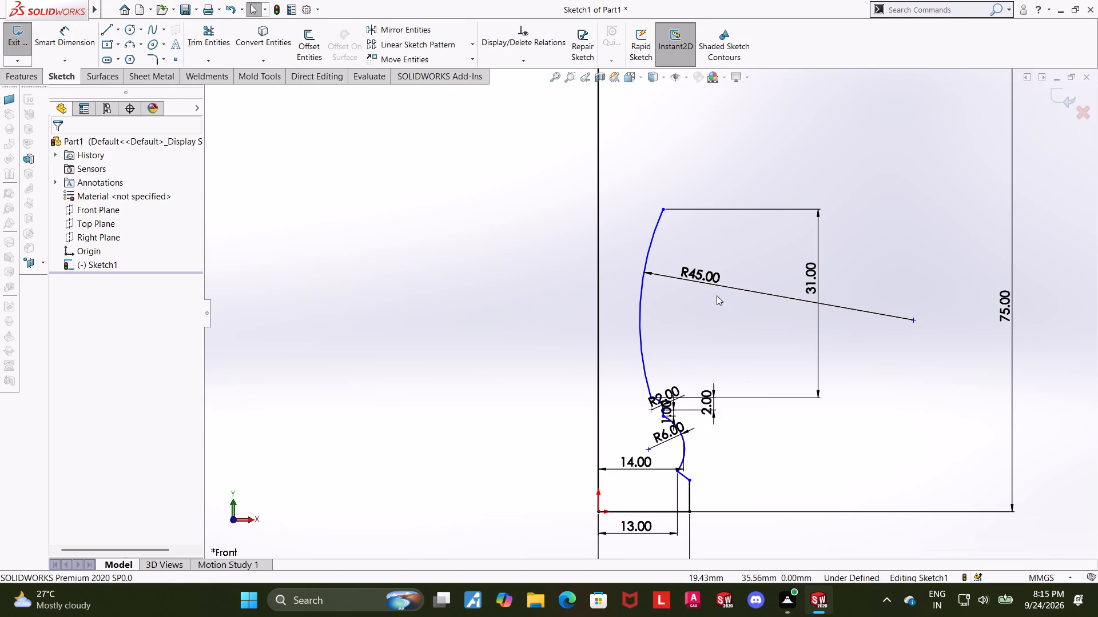
scroll(712, 295, down, 3)
key(Escape)
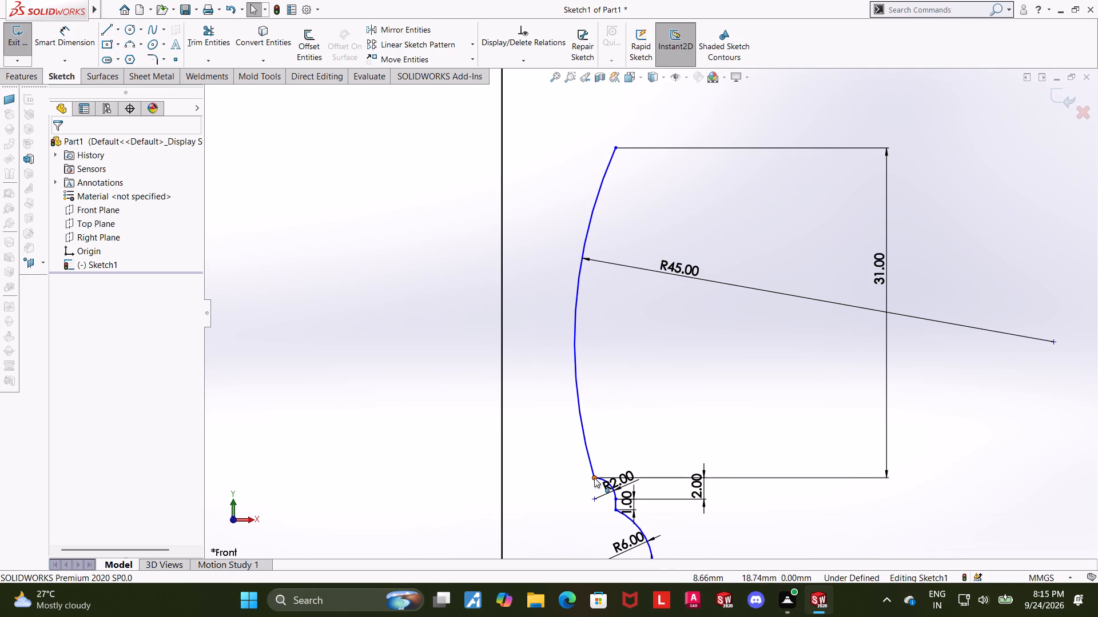
click(594, 478)
ctrl+click(615, 149)
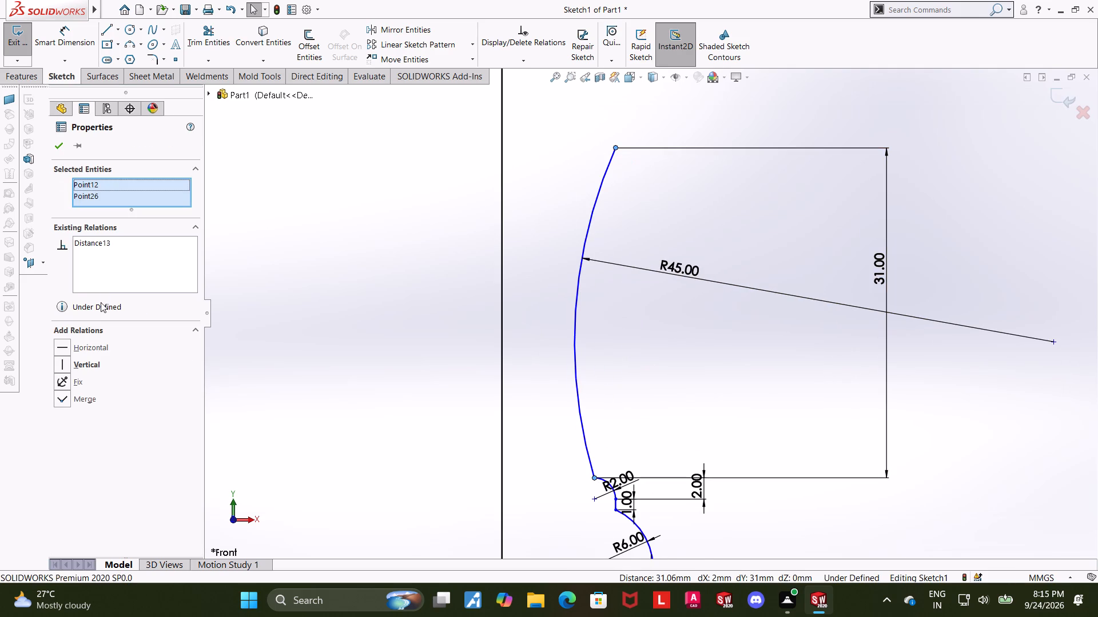
click(67, 366)
click(57, 150)
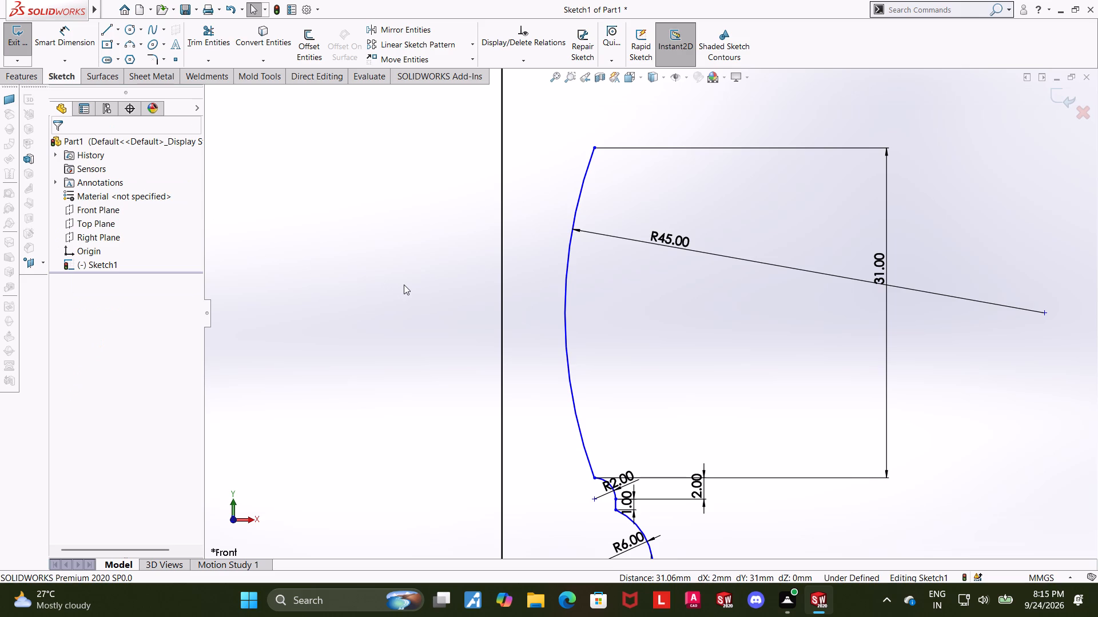
Dimension the horizontal distance from the long vertical line to the lower end of the short 1 mm line as 10 mm.
scroll(444, 337, up, 3)
scroll(631, 474, down, 3)
scroll(689, 480, up, 4)
scroll(645, 418, down, 4)
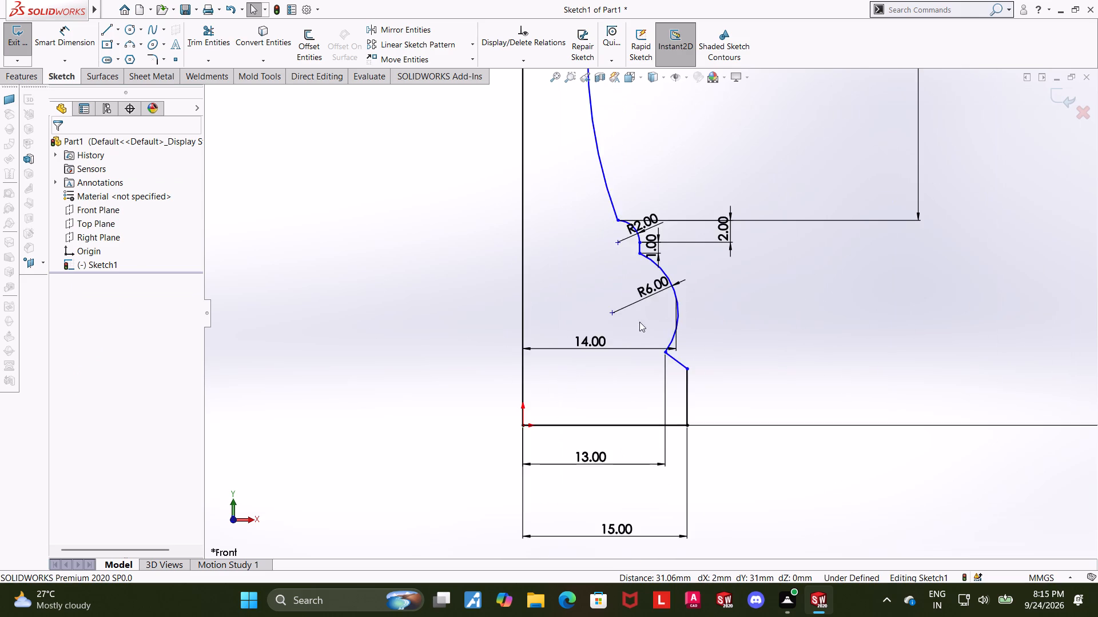
scroll(674, 257, down, 3)
click(85, 31)
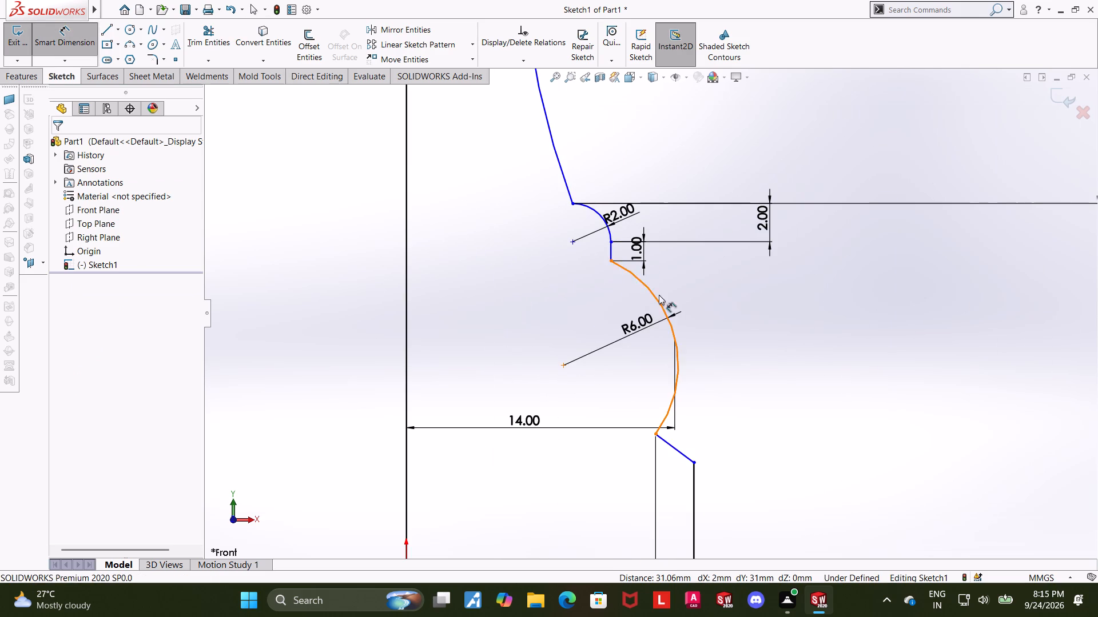
click(608, 260)
click(407, 267)
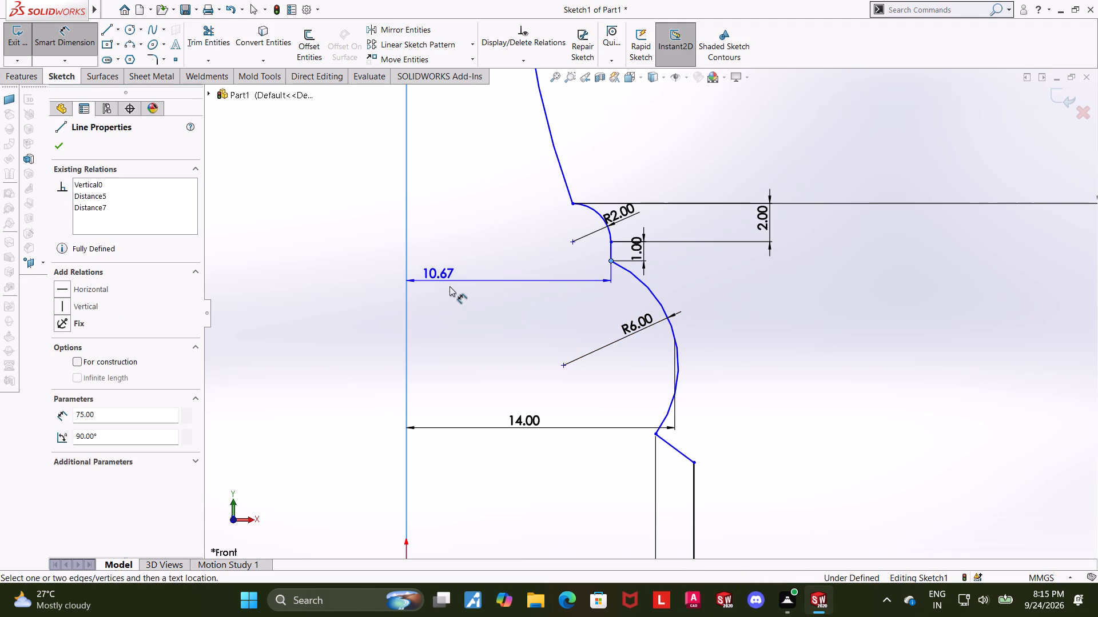
click(456, 292)
text(10)
key(Return)
key(Escape)
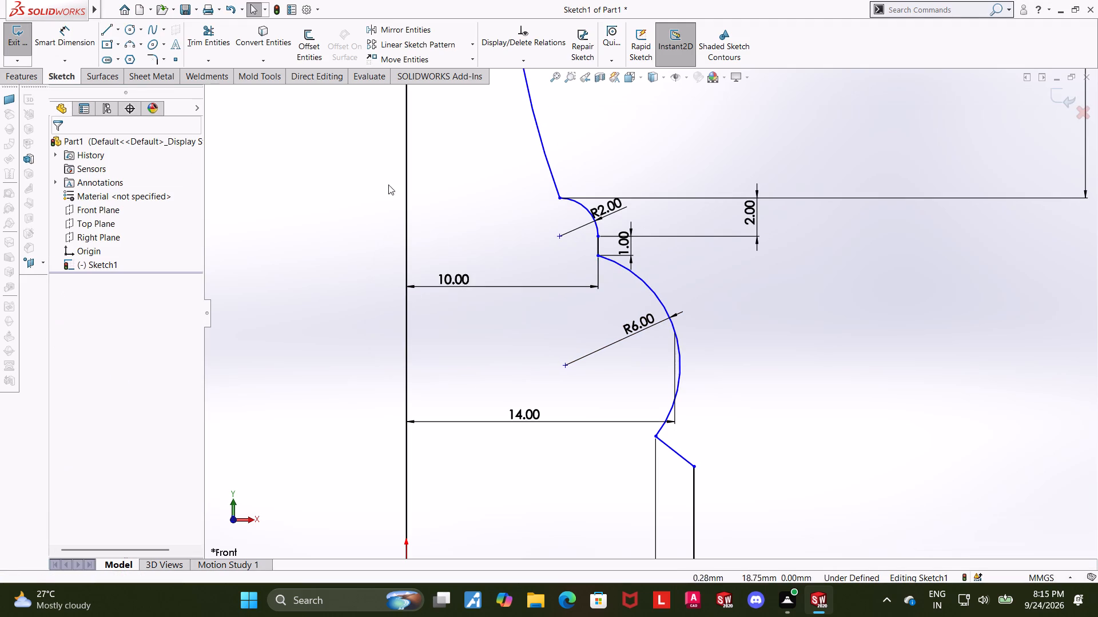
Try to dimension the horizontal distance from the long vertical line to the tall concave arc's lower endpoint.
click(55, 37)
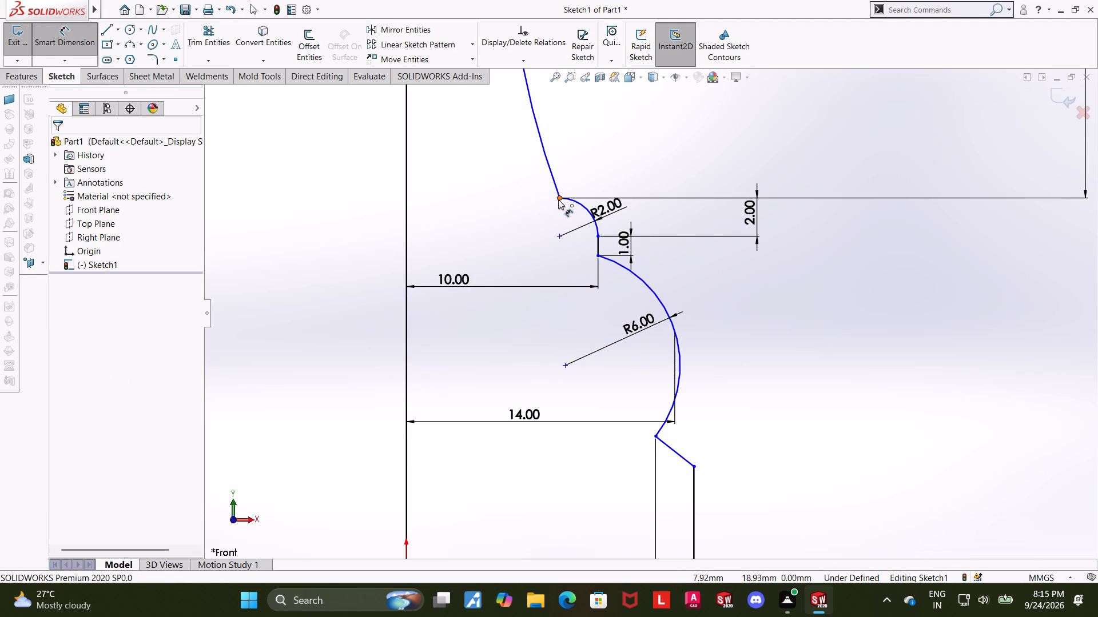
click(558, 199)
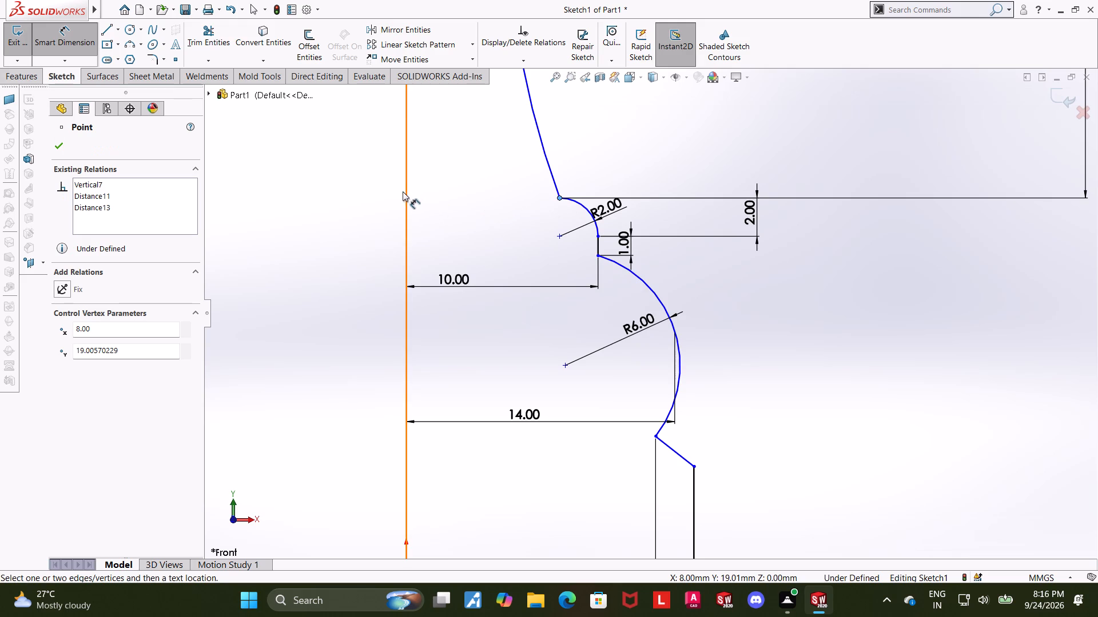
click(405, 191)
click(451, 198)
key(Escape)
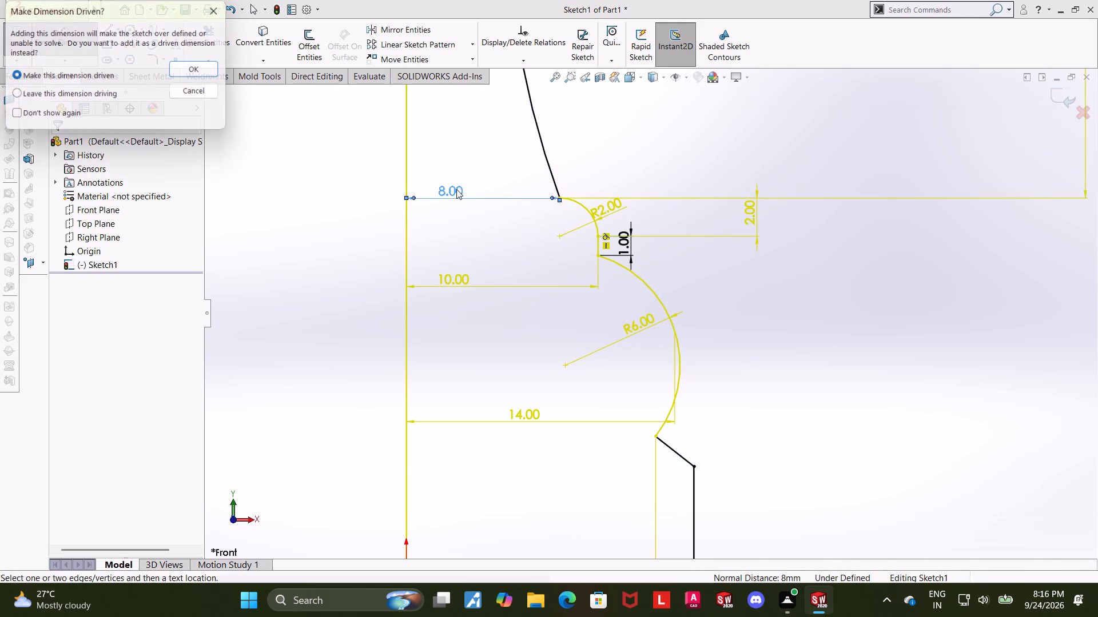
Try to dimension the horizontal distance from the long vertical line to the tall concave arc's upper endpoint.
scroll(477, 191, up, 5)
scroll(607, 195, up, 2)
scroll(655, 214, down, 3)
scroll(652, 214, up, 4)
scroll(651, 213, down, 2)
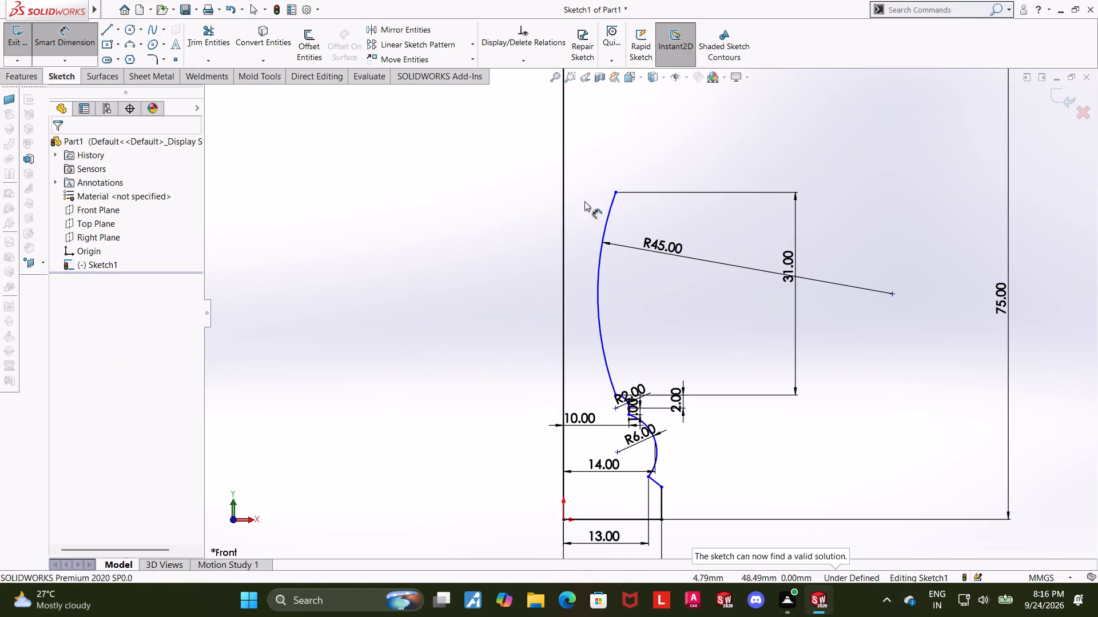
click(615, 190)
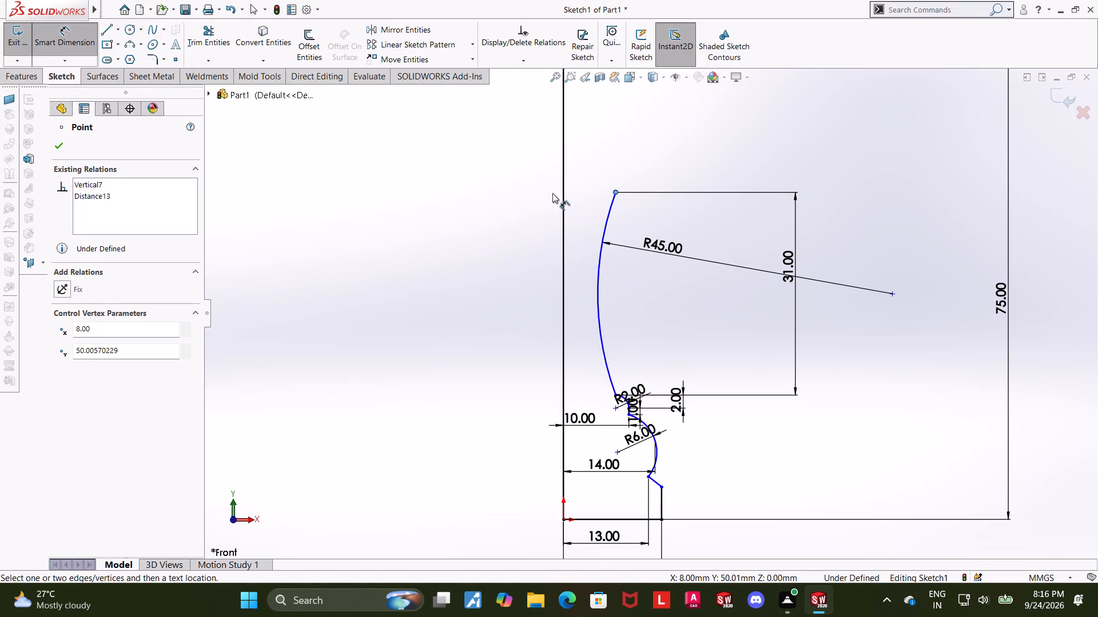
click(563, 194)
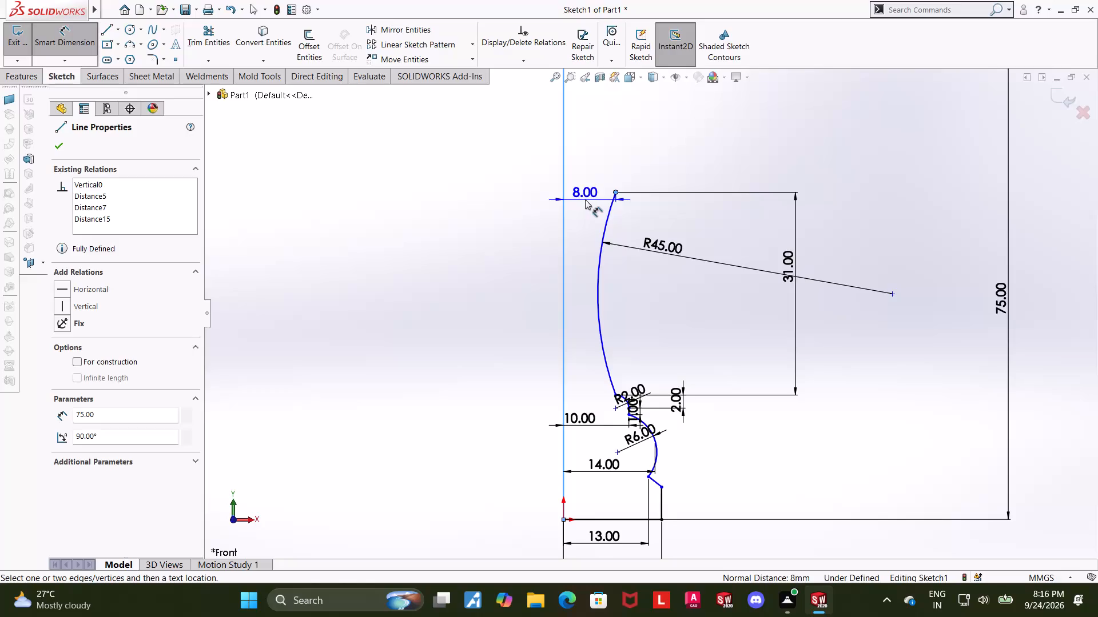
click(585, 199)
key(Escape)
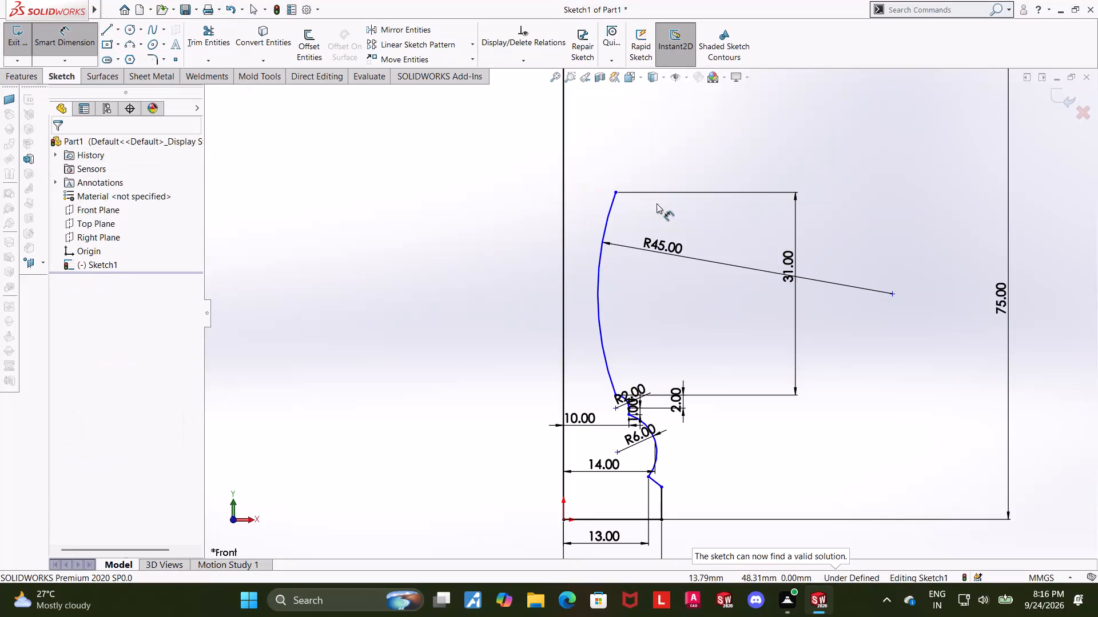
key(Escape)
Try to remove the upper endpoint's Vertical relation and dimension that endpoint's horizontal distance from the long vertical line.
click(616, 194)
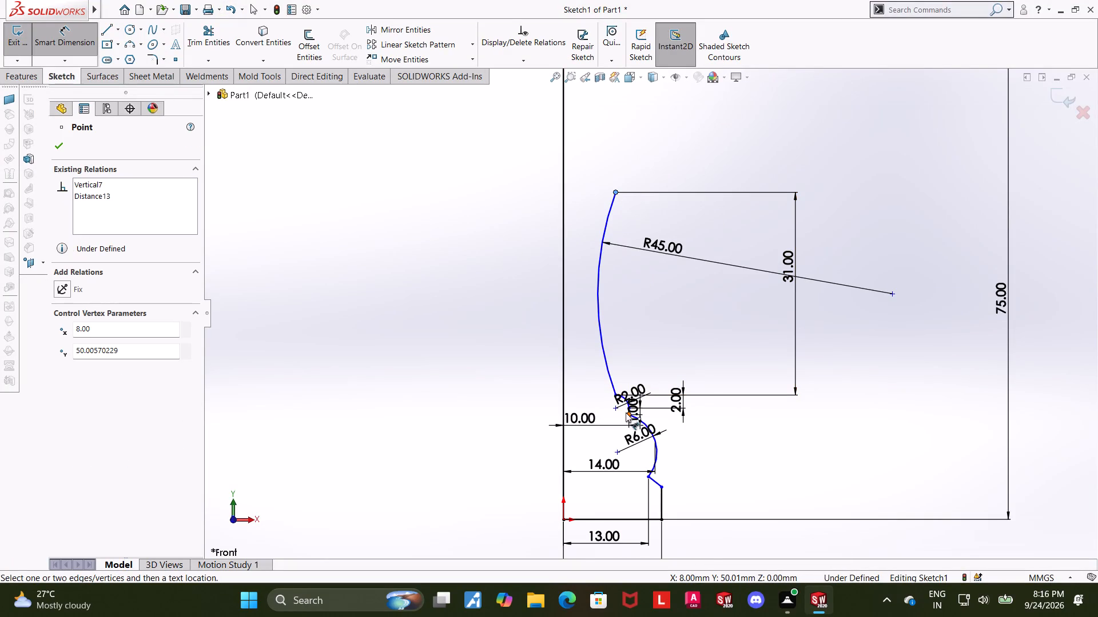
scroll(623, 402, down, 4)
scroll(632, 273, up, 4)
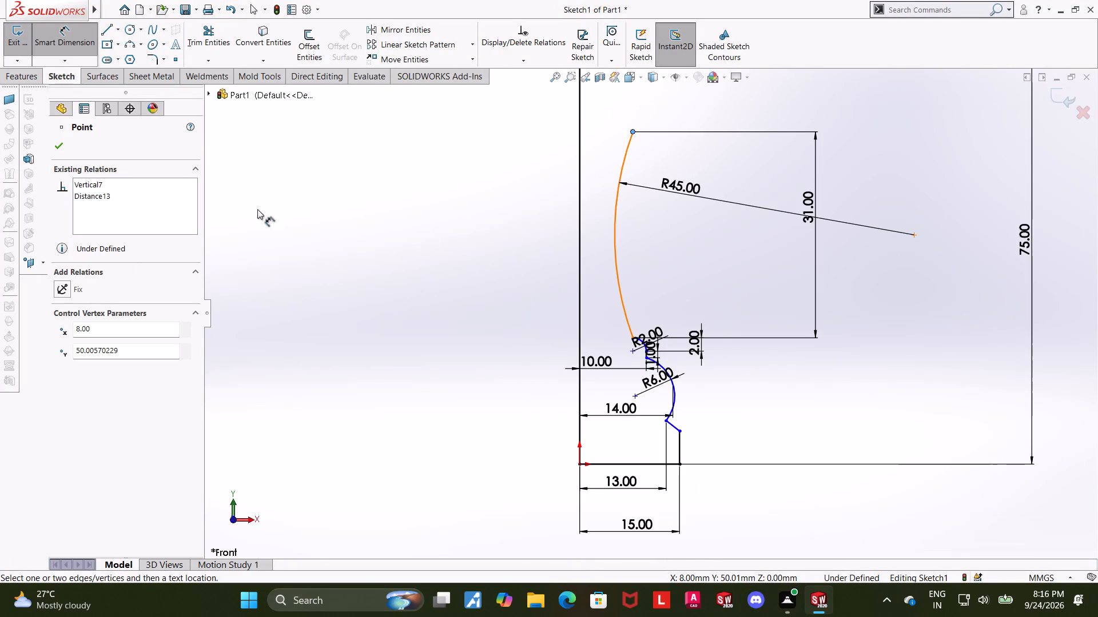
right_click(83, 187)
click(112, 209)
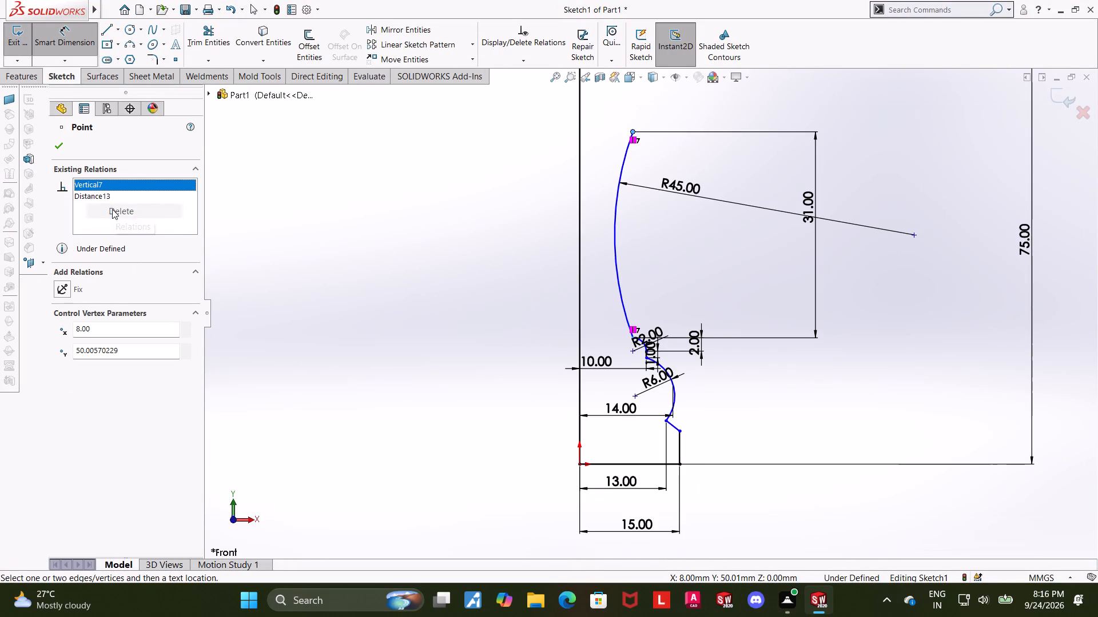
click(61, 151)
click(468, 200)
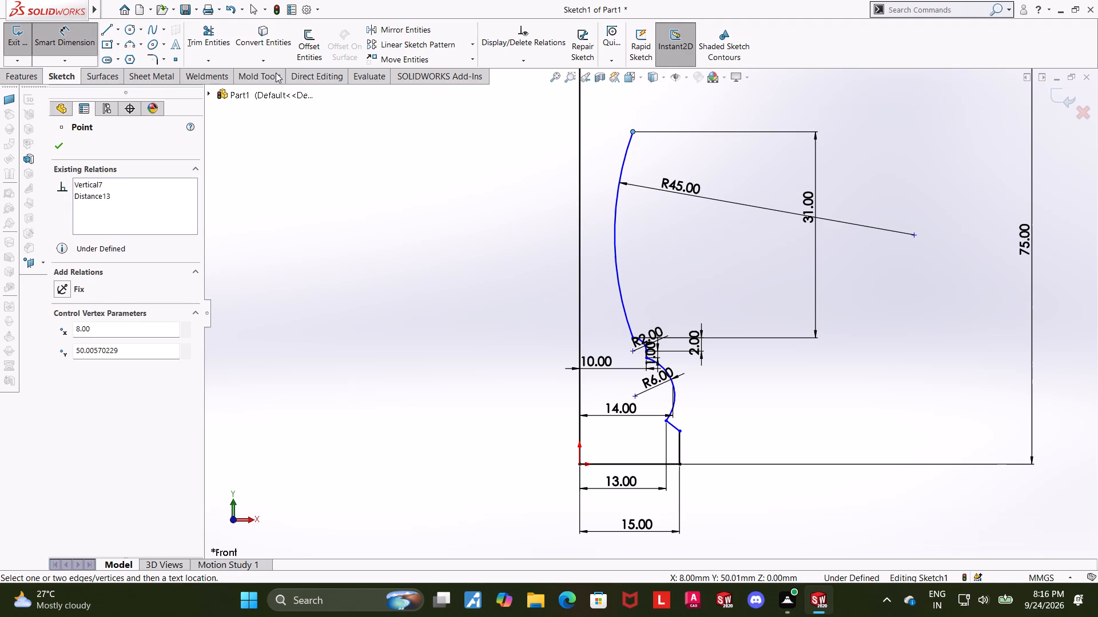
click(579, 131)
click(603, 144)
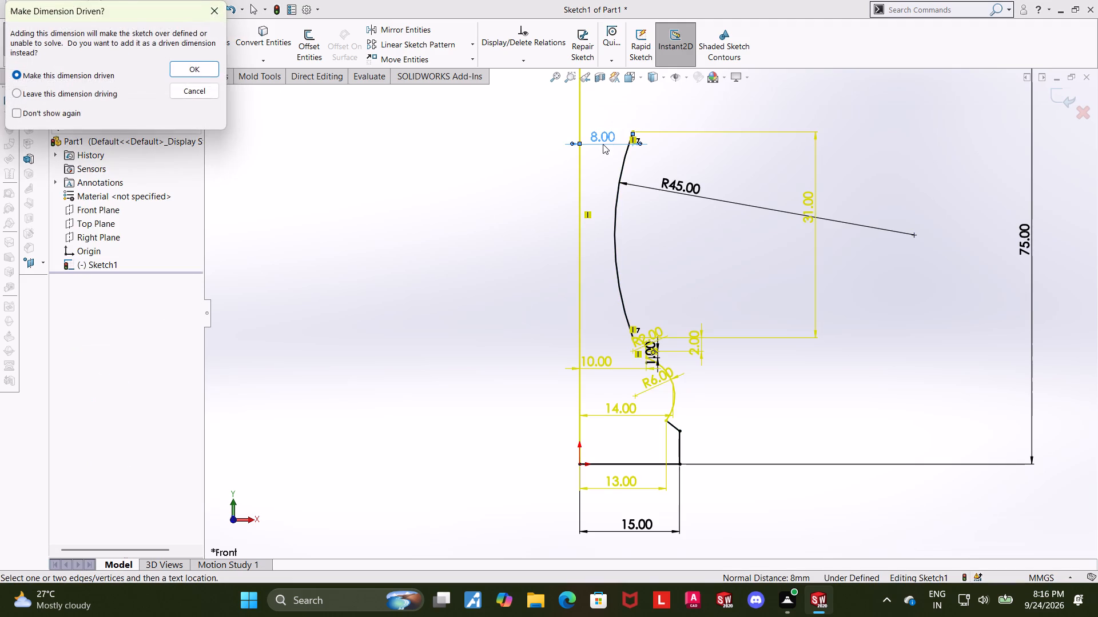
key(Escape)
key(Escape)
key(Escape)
Delete the Vertical relation between the tall concave arc's upper and lower endpoints.
scroll(641, 328, down, 5)
scroll(630, 326, up, 6)
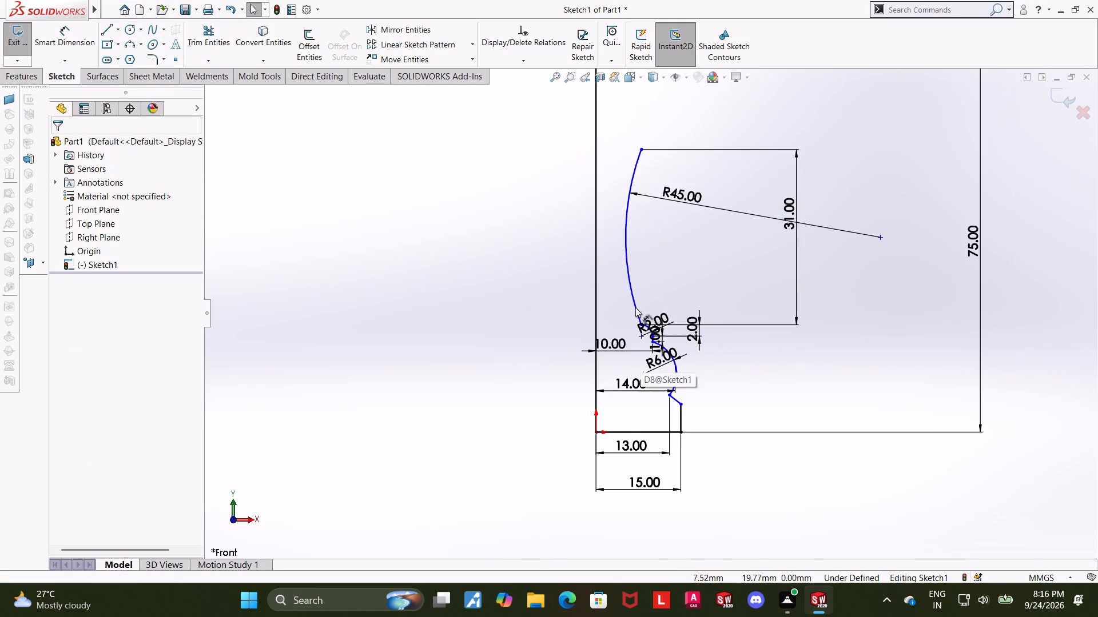
scroll(653, 154, down, 3)
drag(634, 178, 654, 177)
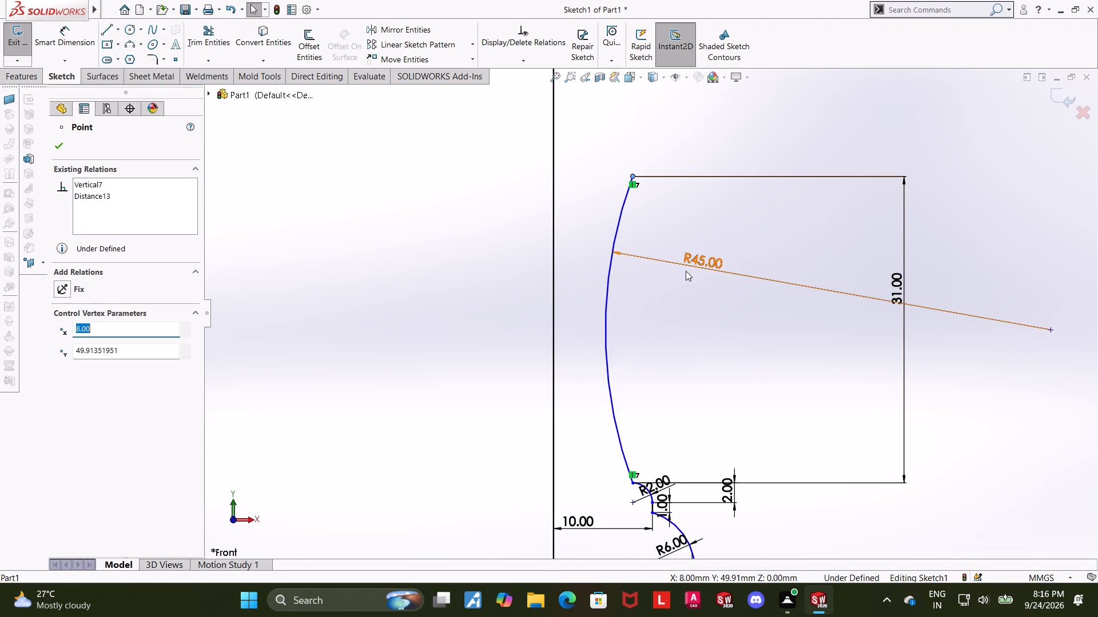
right_click(635, 186)
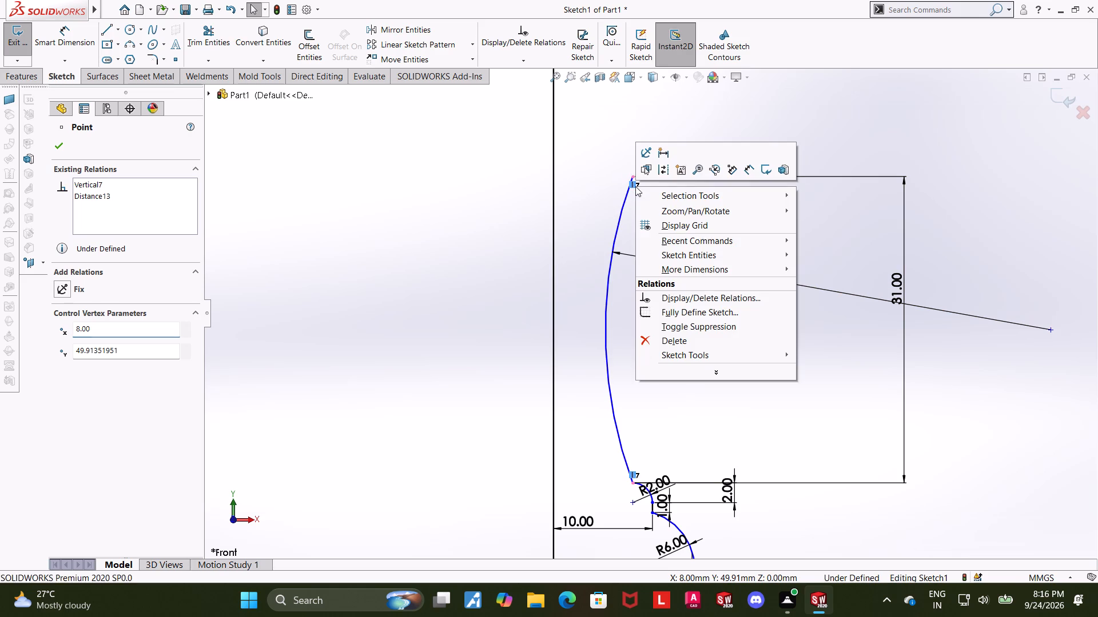
right_click(116, 188)
click(169, 211)
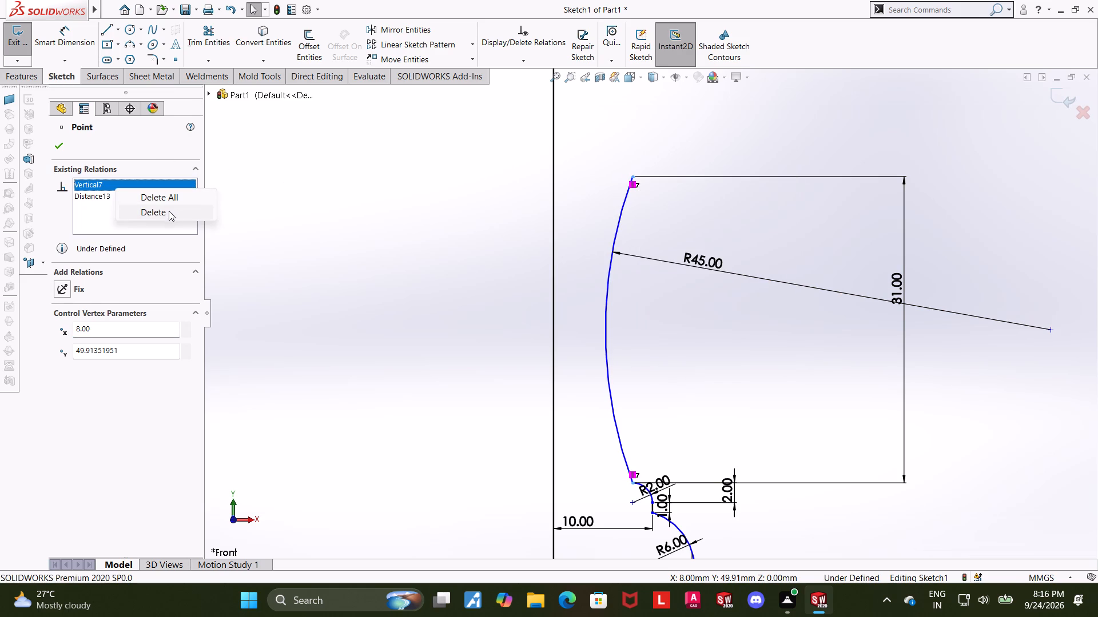
click(56, 147)
click(450, 231)
Dimension the horizontal distance from the long vertical line to the tall concave arc's upper endpoint as 7.5 mm.
click(59, 41)
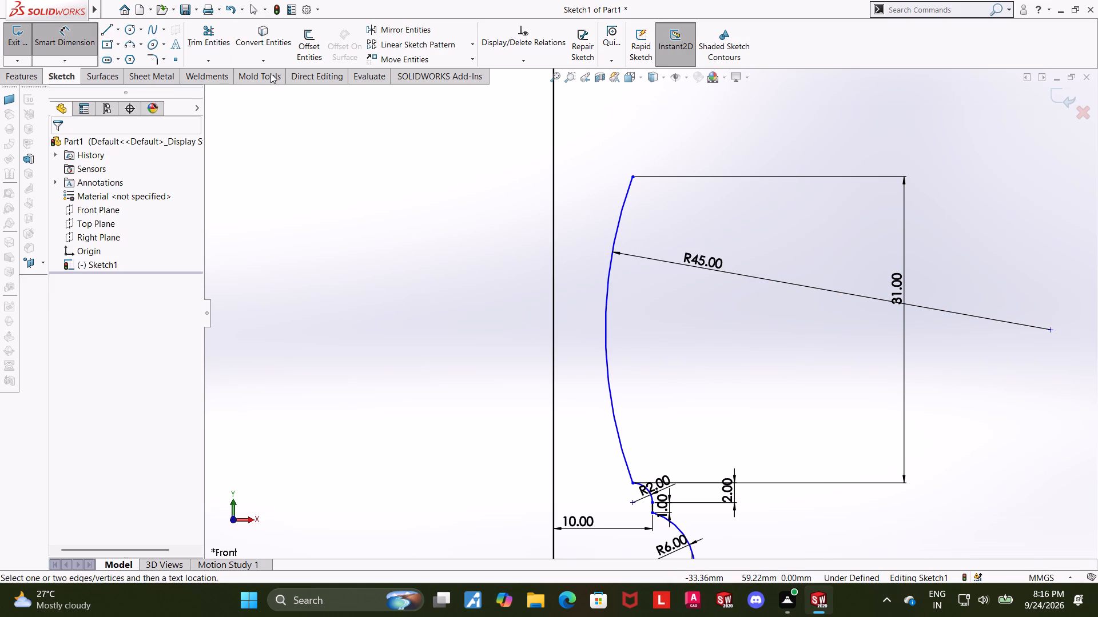
click(633, 178)
click(553, 181)
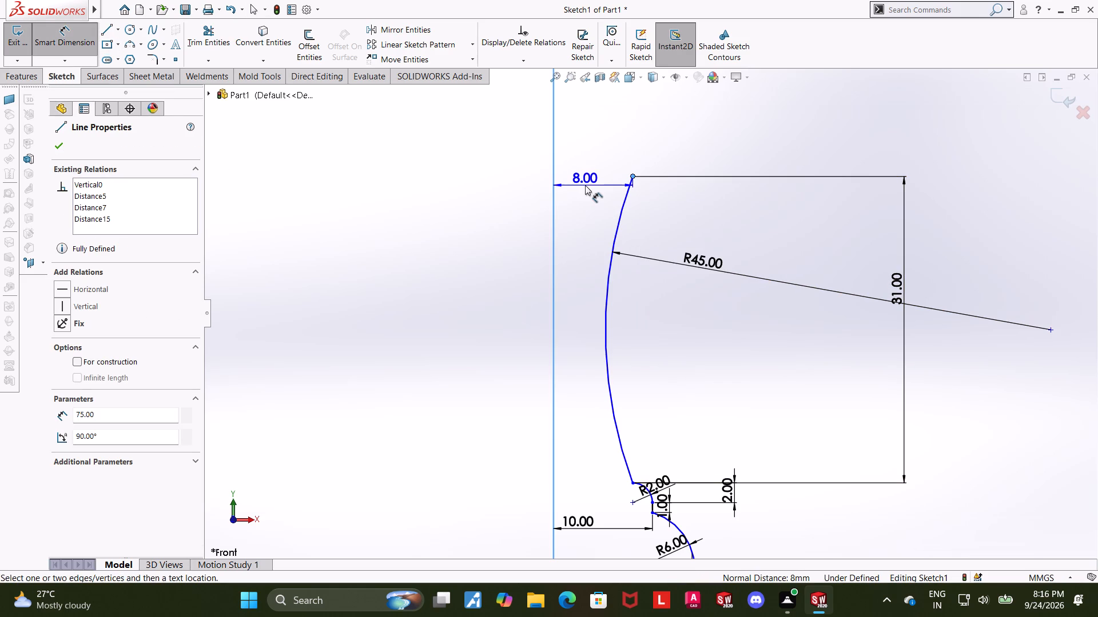
click(585, 185)
text(7.5)
key(Return)
key(Escape)
key(Escape)
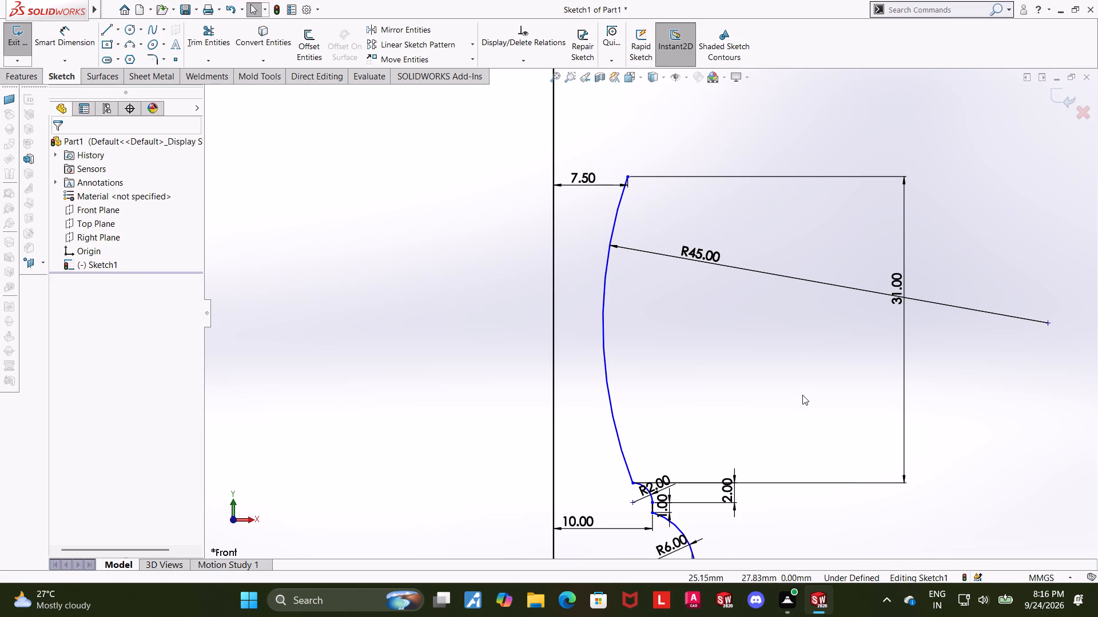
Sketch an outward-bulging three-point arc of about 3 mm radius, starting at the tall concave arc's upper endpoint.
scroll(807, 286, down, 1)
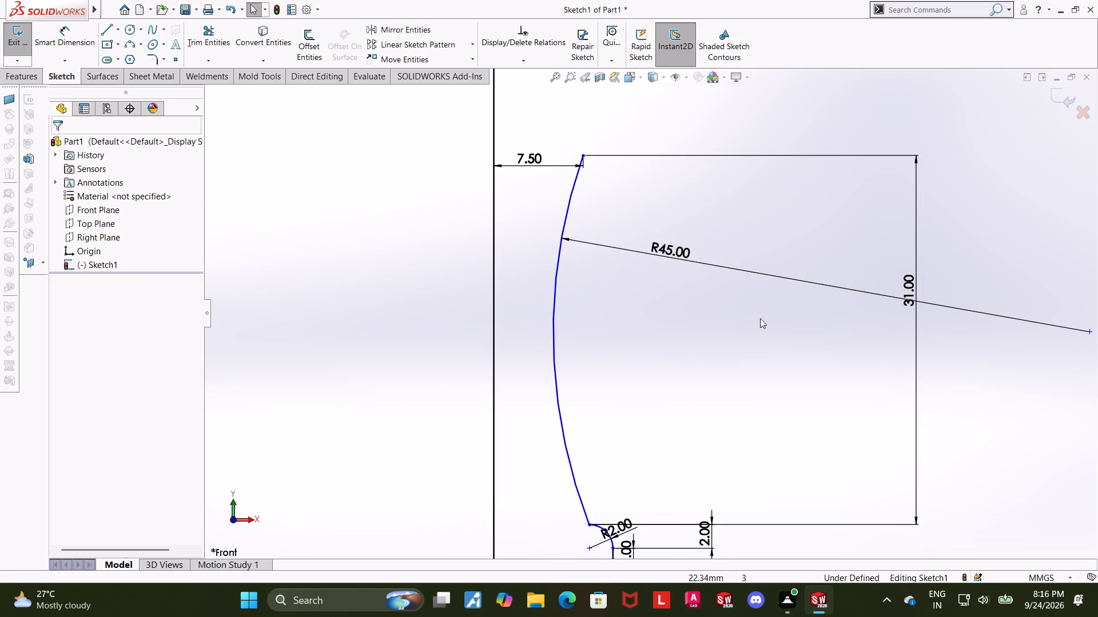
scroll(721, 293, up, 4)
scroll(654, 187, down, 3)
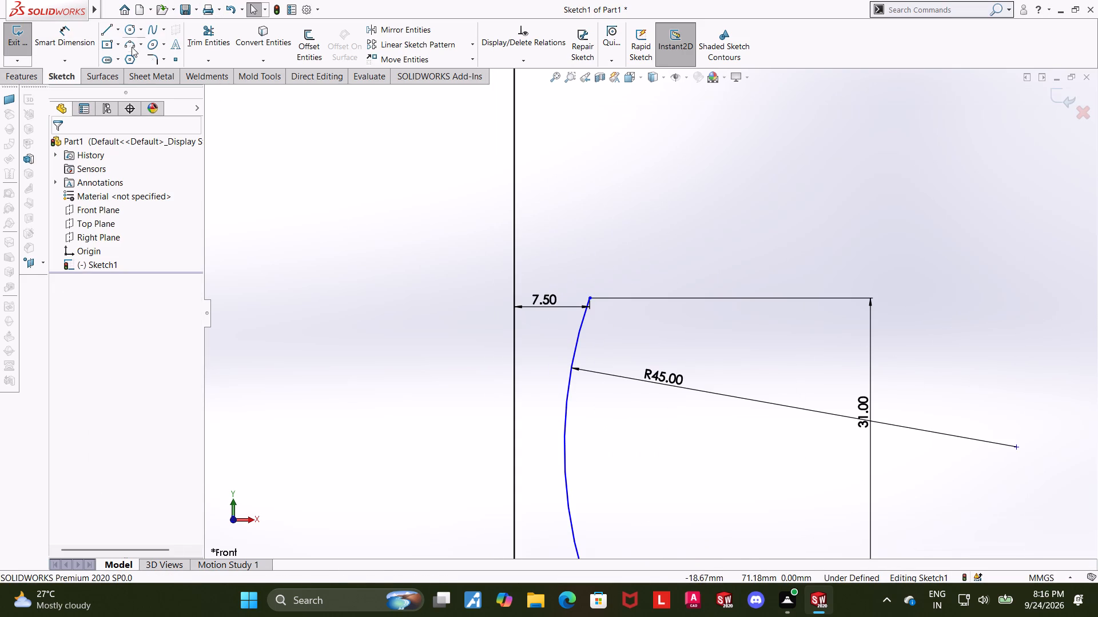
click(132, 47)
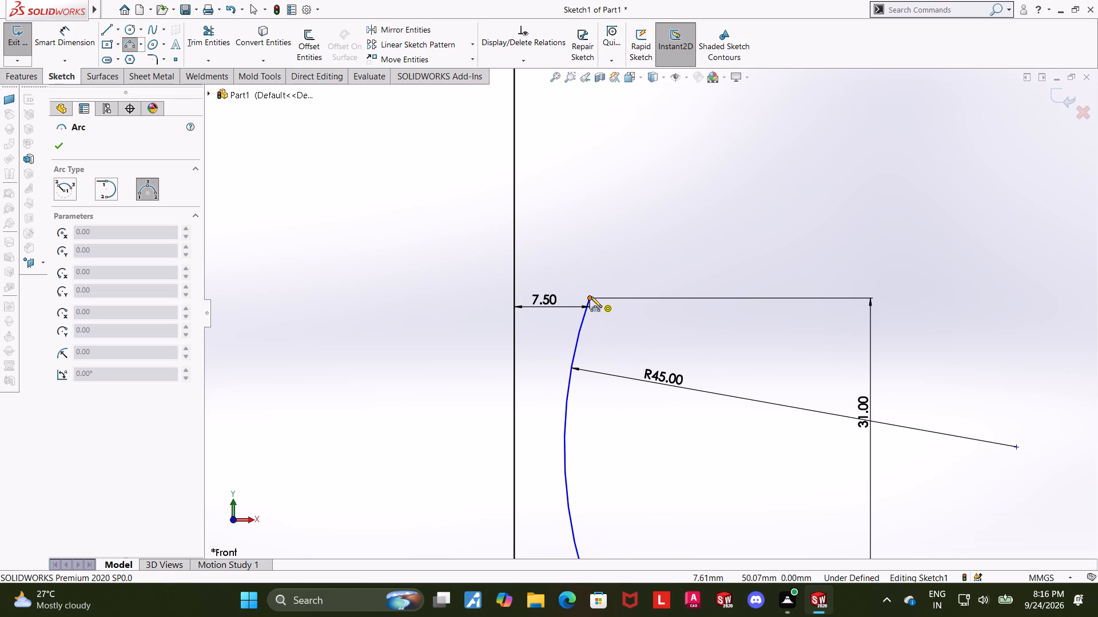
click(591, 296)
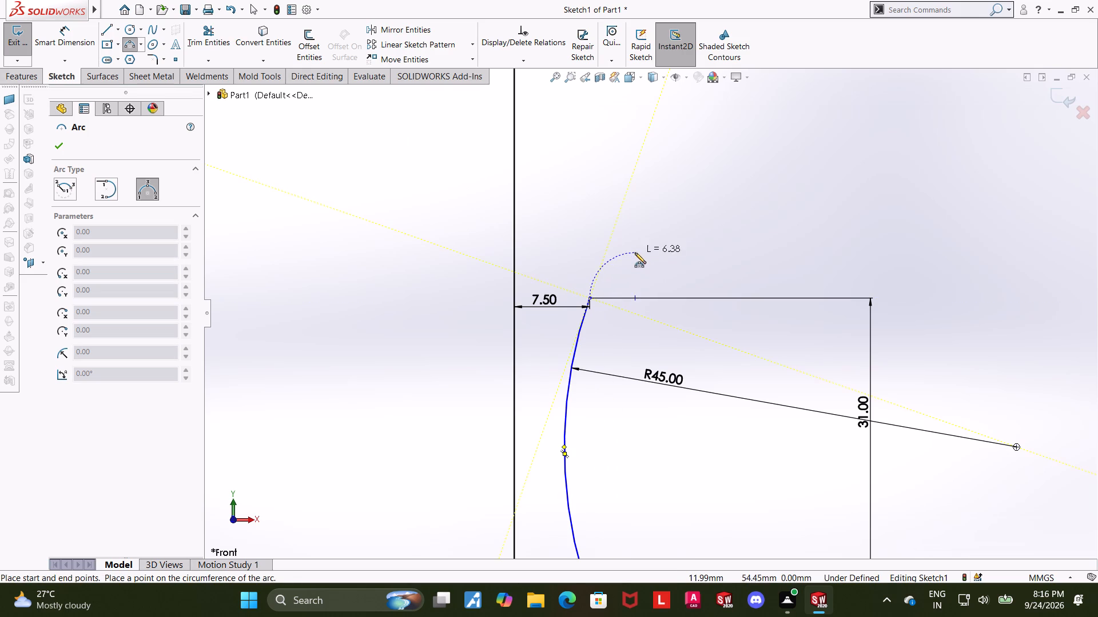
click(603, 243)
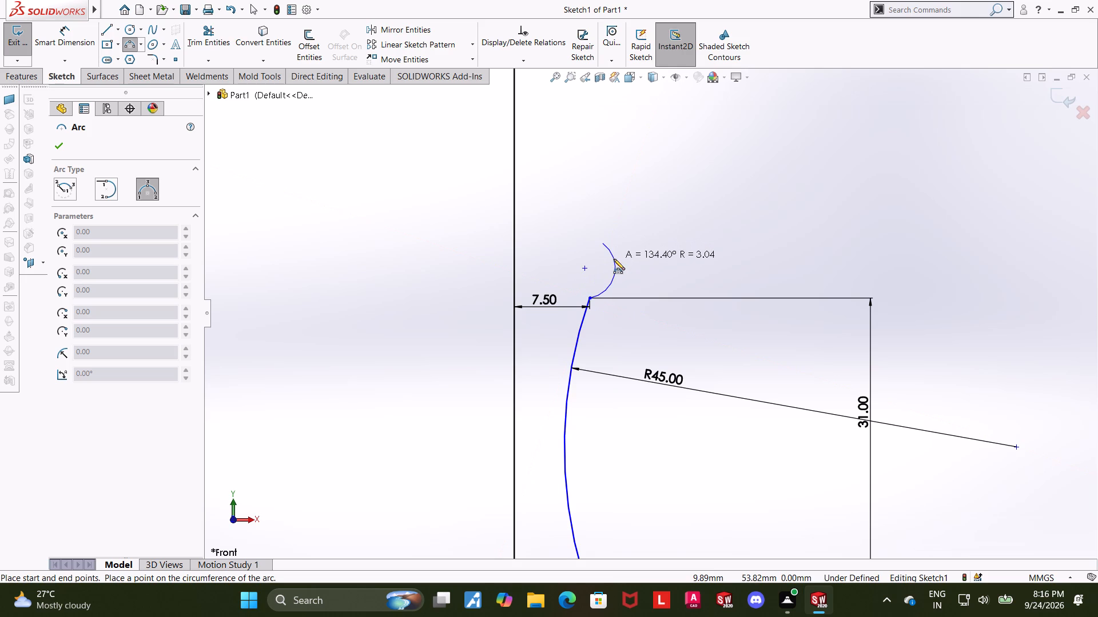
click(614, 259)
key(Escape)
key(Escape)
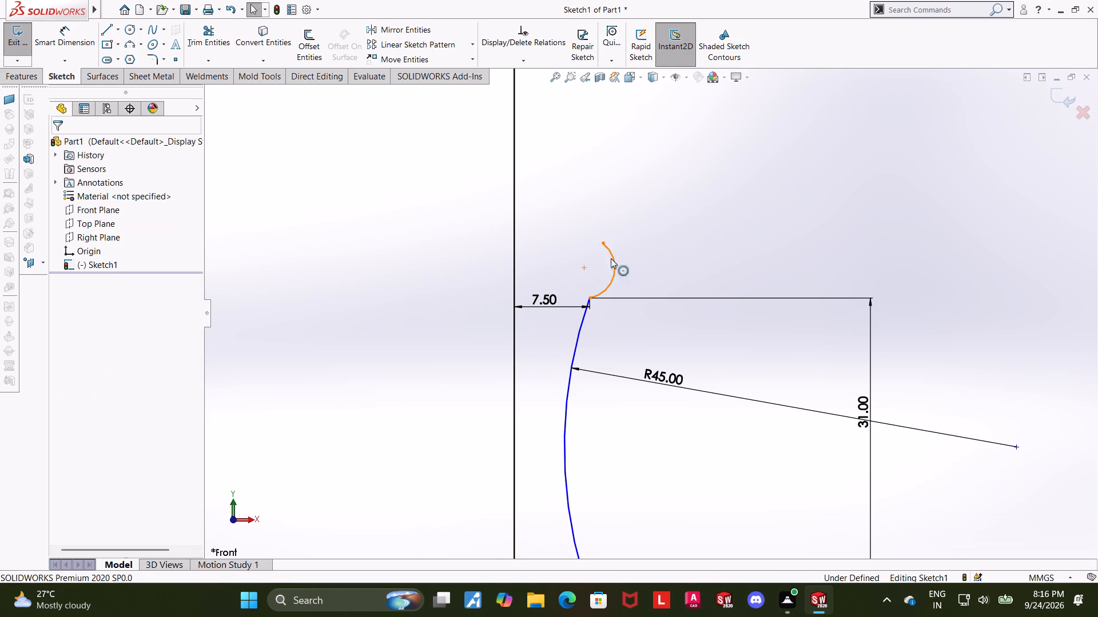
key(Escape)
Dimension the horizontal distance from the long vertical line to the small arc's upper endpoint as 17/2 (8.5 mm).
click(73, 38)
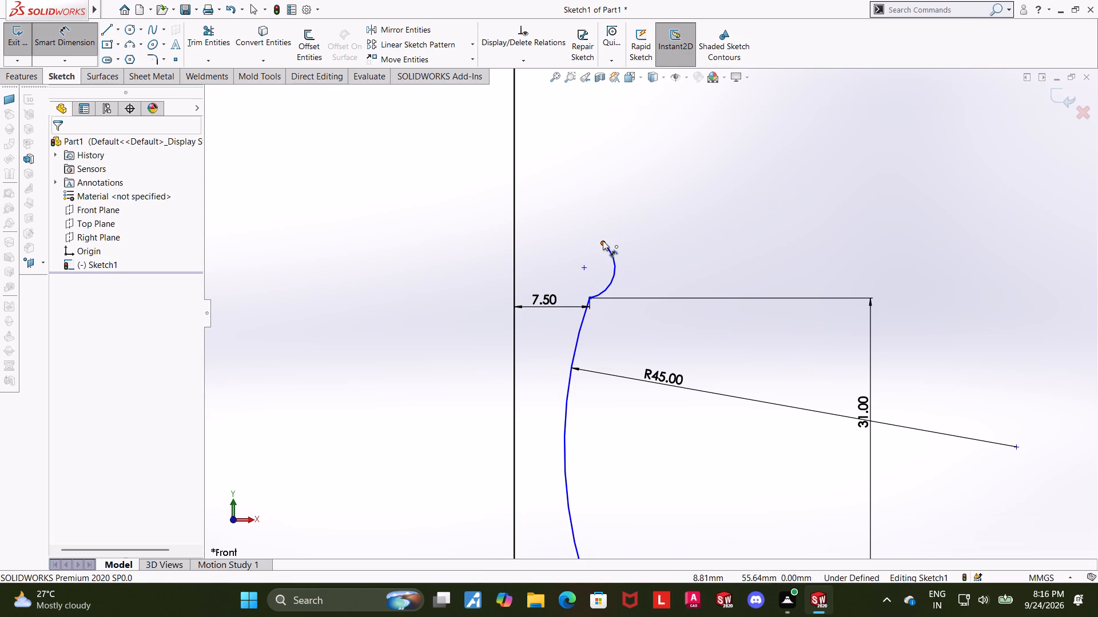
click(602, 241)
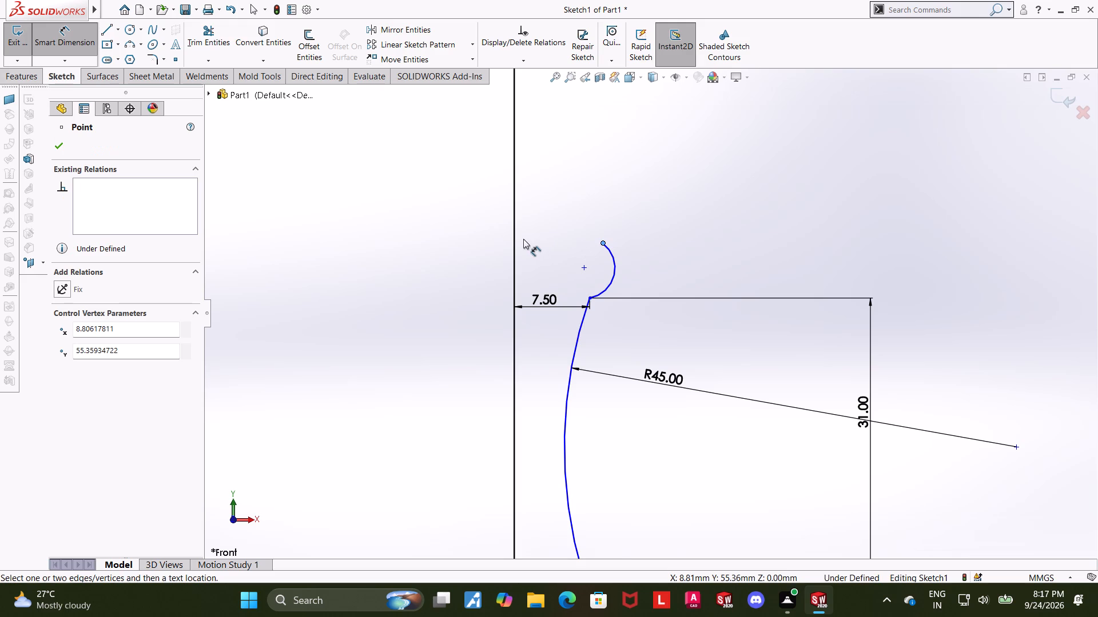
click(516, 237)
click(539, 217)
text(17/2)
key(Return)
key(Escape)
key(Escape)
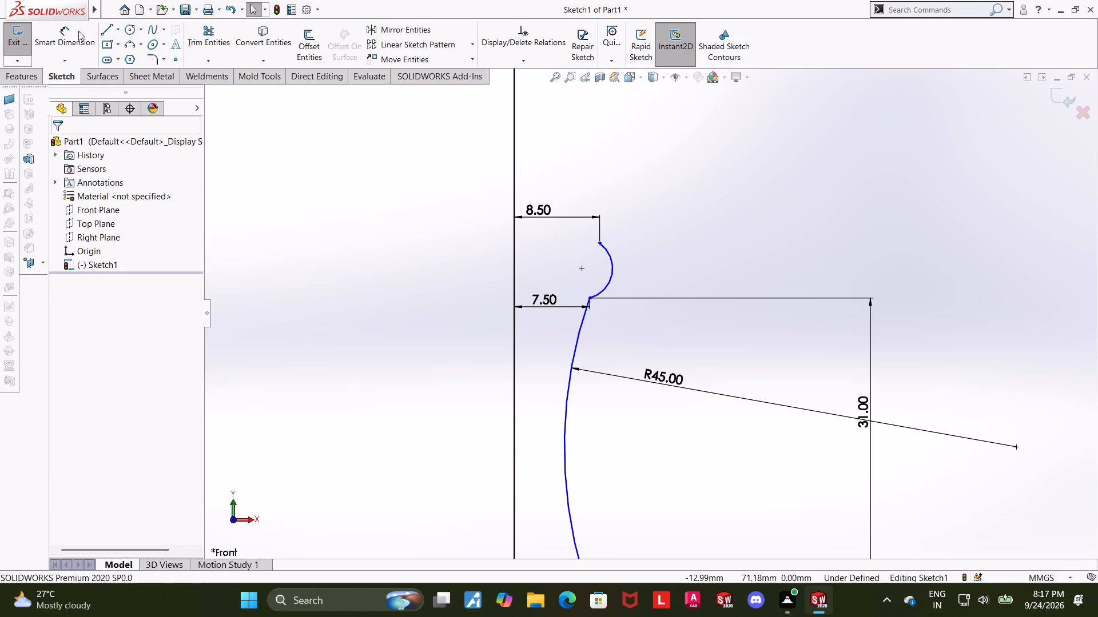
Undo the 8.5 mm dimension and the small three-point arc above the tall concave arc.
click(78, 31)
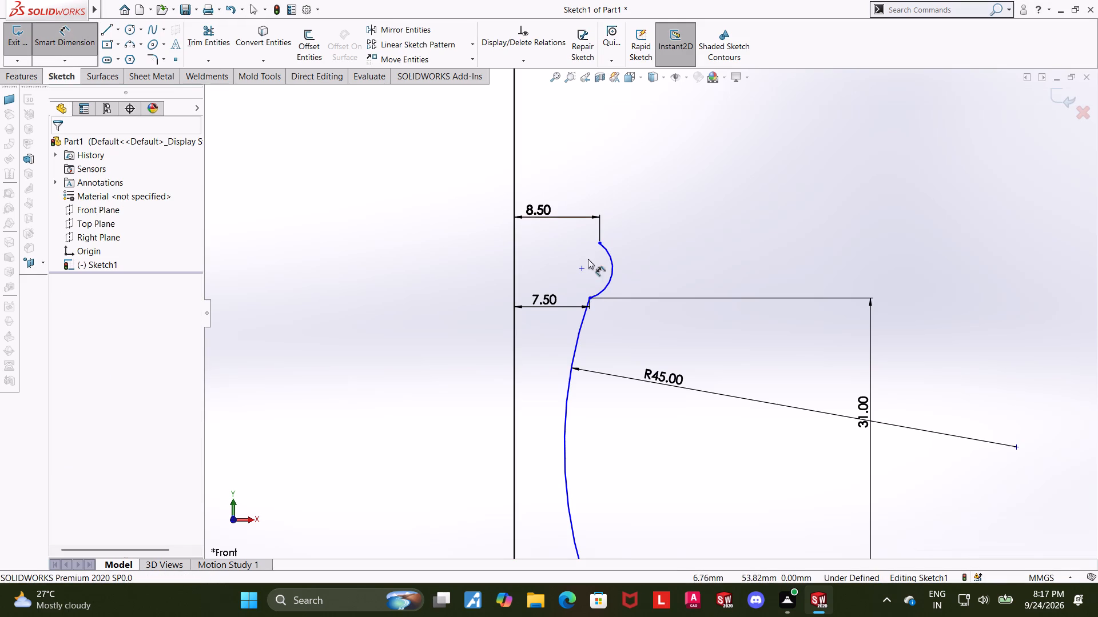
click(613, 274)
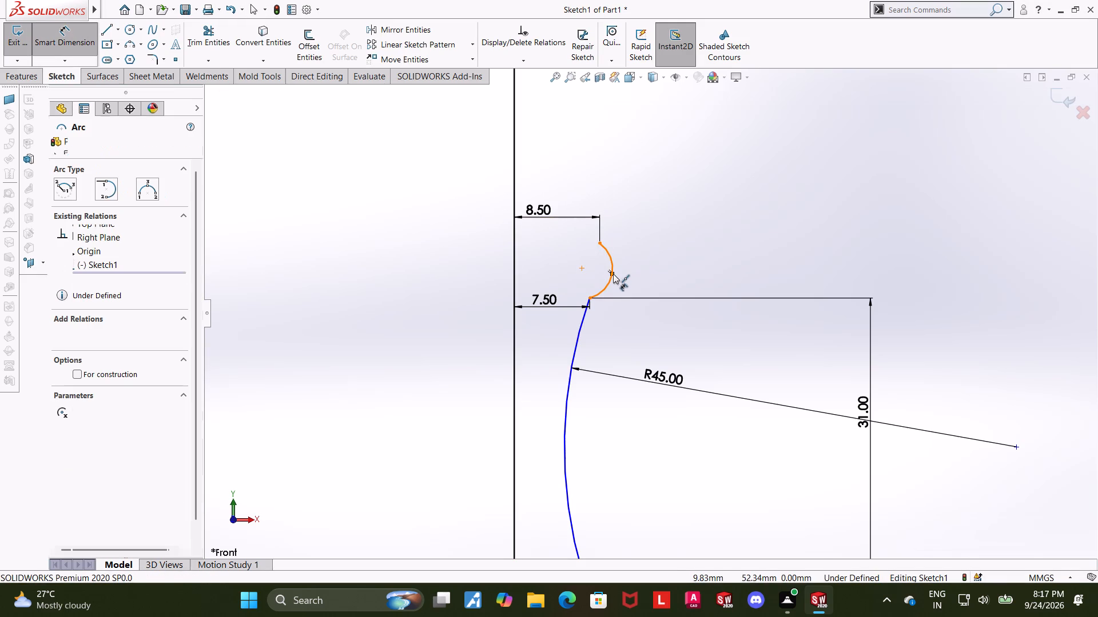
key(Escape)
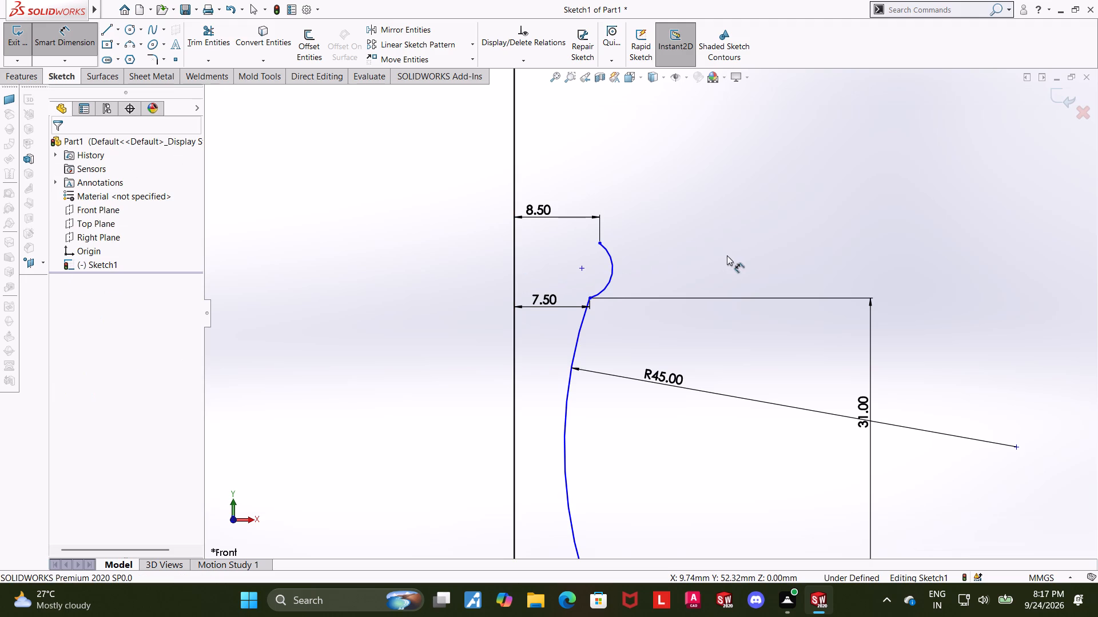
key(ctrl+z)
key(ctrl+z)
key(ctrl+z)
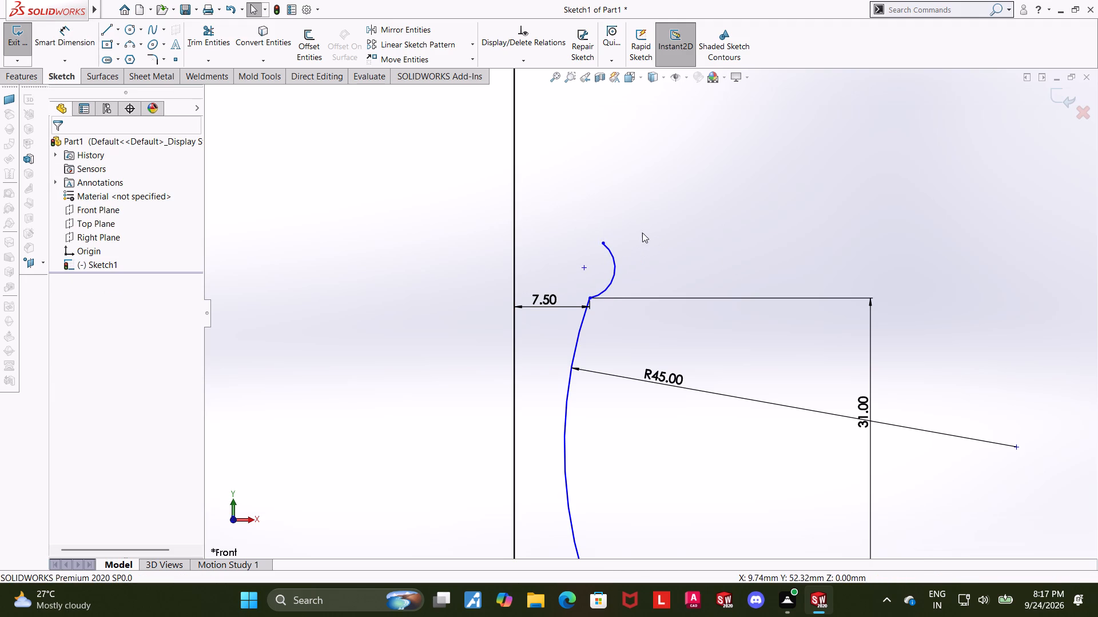
Sketch an outward-bulging 180° three-point arc of about 3 mm radius, rising vertically from the tall concave arc's upper endpoint.
click(131, 46)
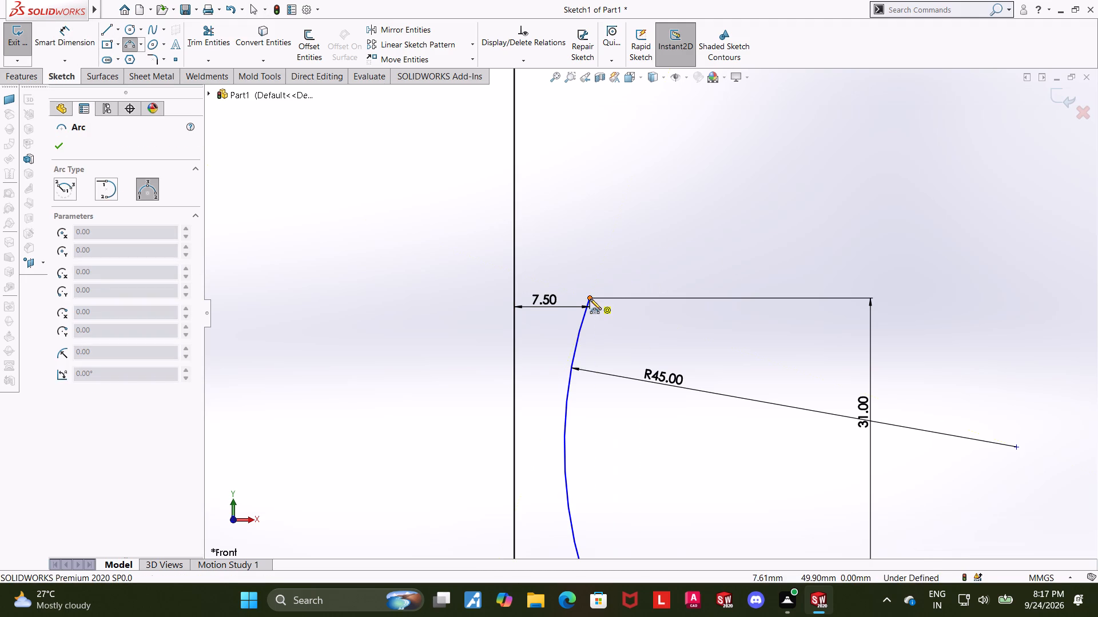
click(590, 299)
click(588, 238)
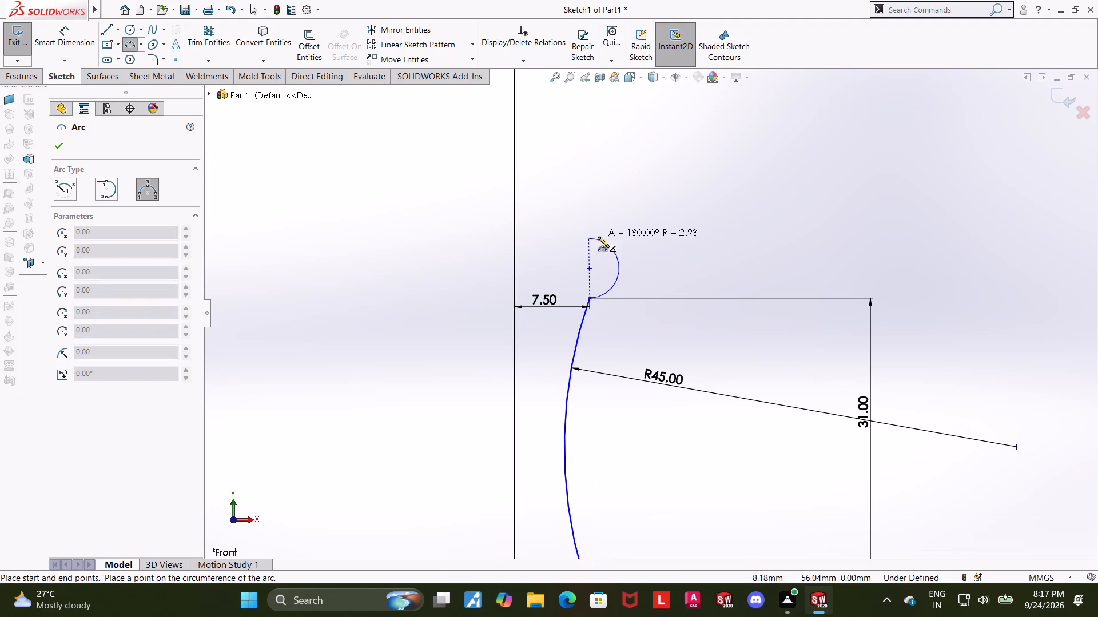
click(596, 239)
key(Escape)
key(Escape)
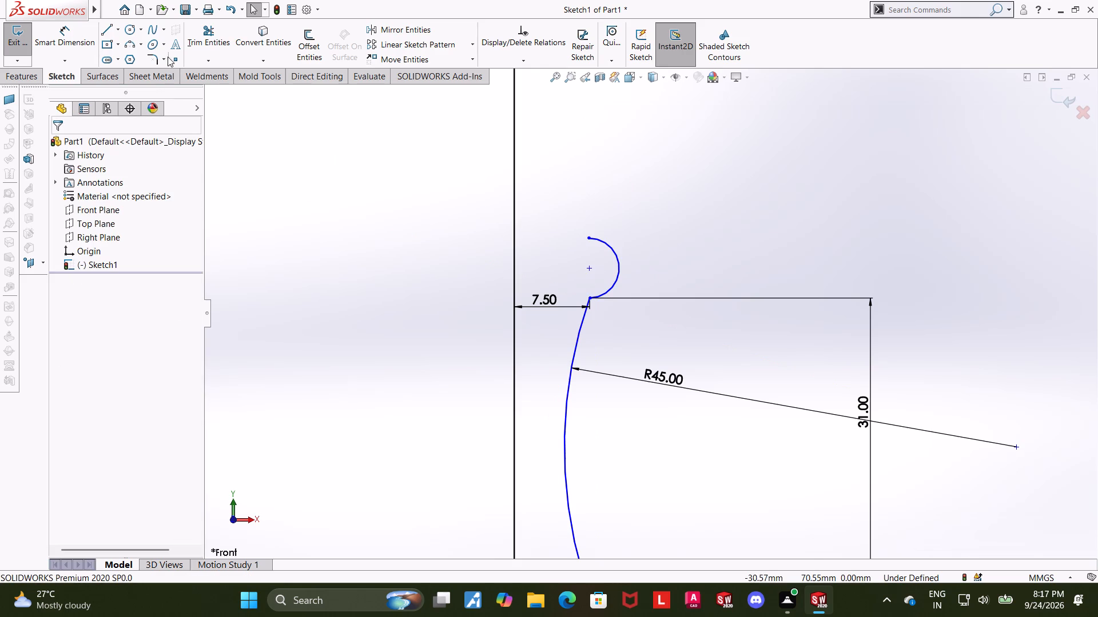
Dimension the horizontal distance from the long vertical line to the small arc's upper endpoint as 17/2 (8.5 mm).
click(49, 31)
click(588, 236)
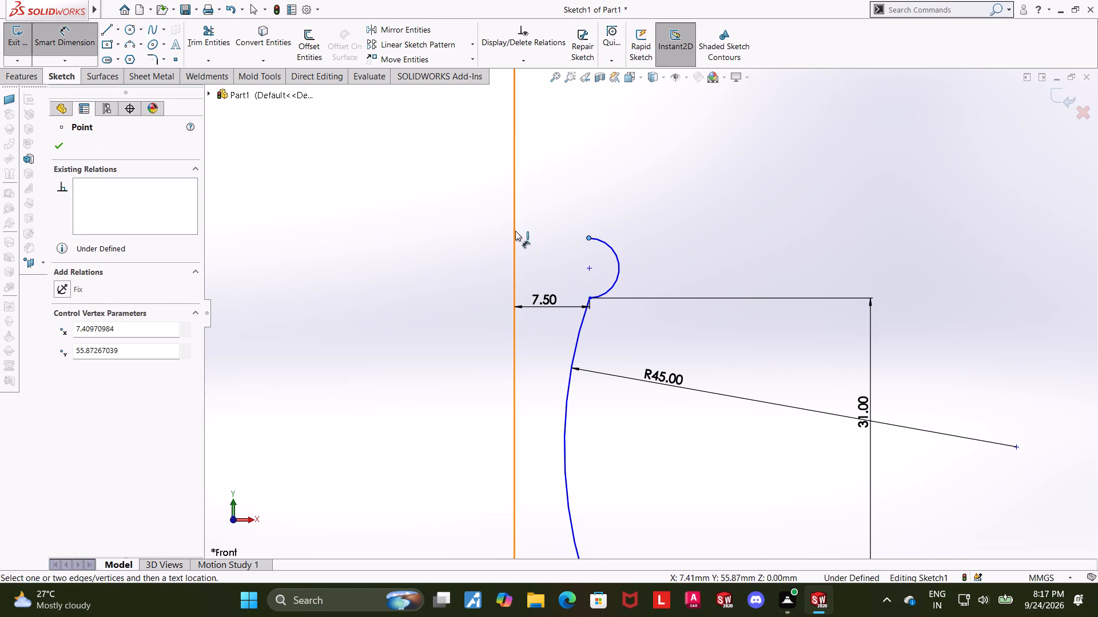
click(515, 231)
click(540, 226)
text(17/2)
key(Return)
key(Escape)
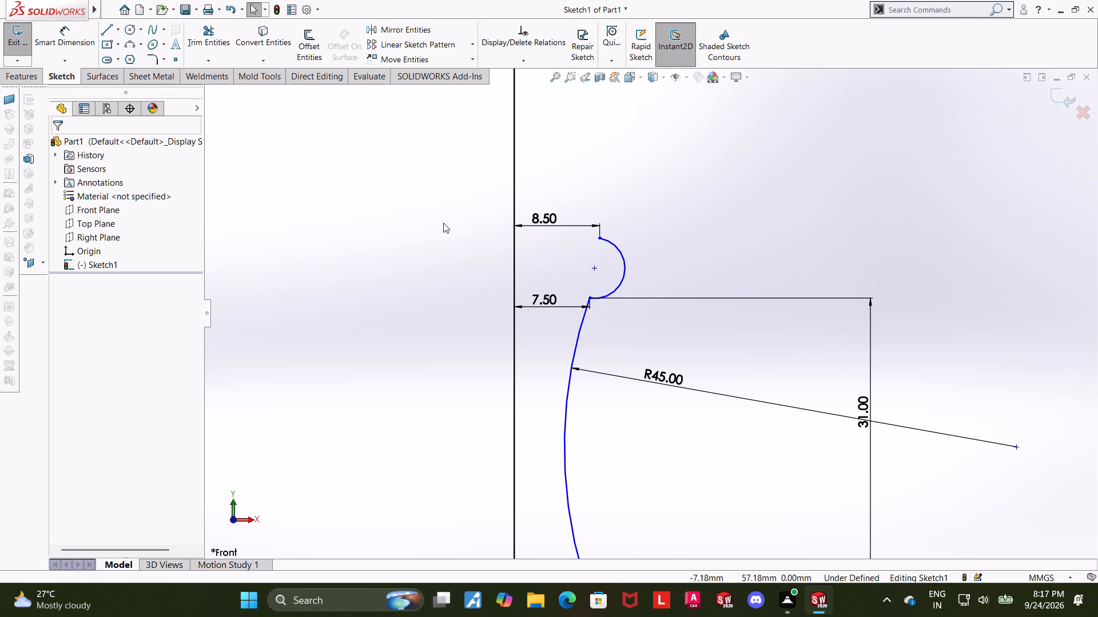
Dimension the horizontal distance from the long vertical line to the small arc's outer bulge as 10 mm.
click(42, 29)
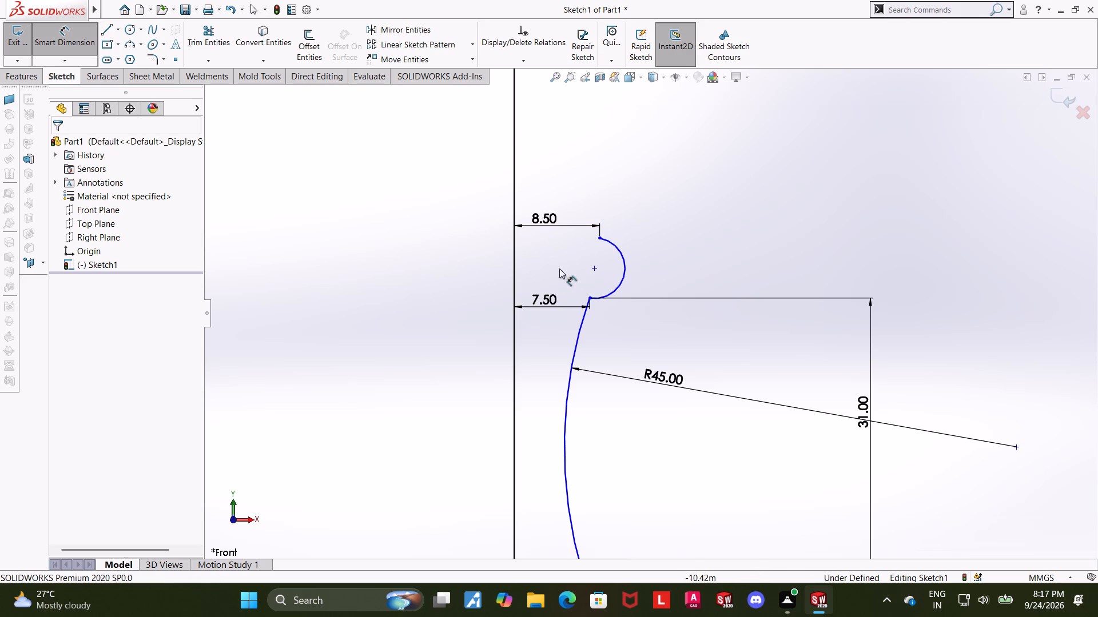
click(625, 273)
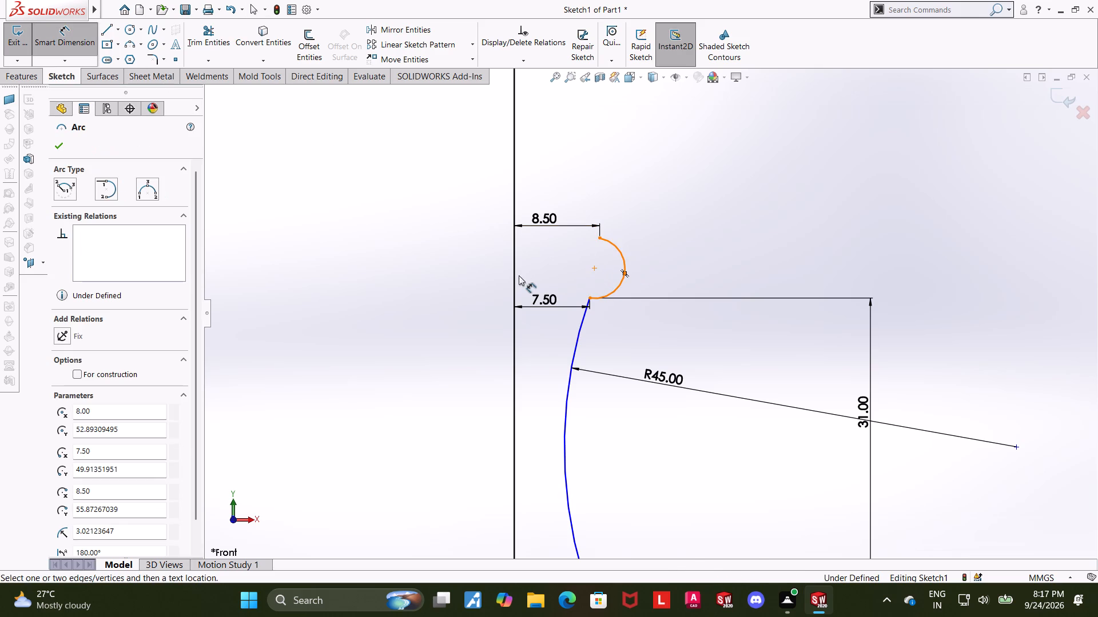
click(514, 270)
click(548, 269)
text(10)
key(Return)
key(Escape)
key(Escape)
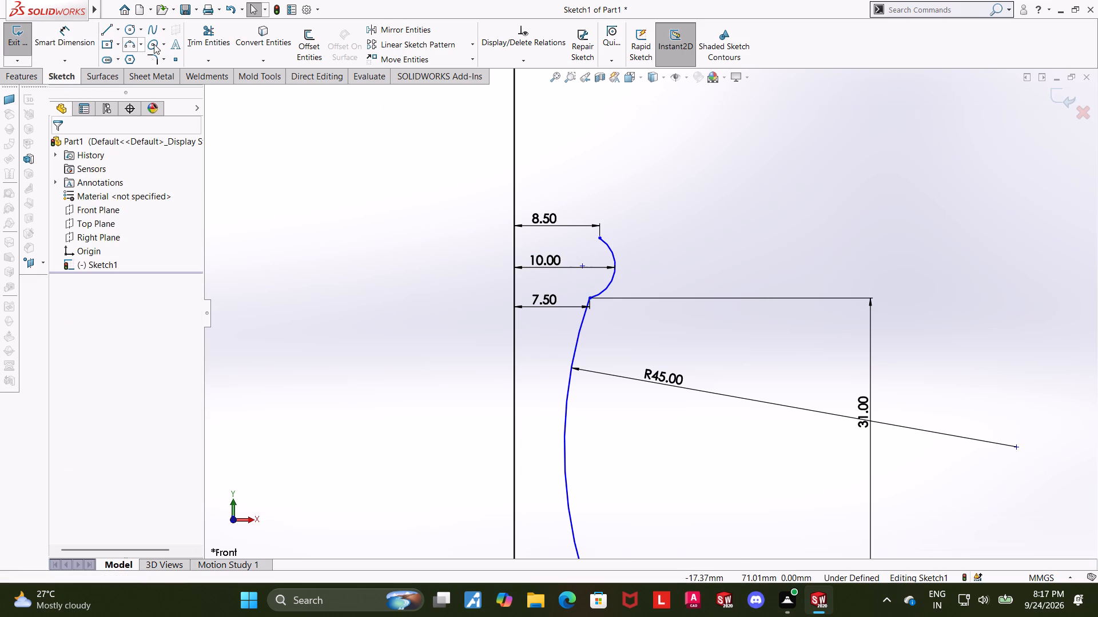
Sketch an outward-bulging 90° three-point arc of about 13 mm radius from the small arc's upper endpoint to near the vertical line's top.
click(134, 43)
scroll(516, 179, up, 6)
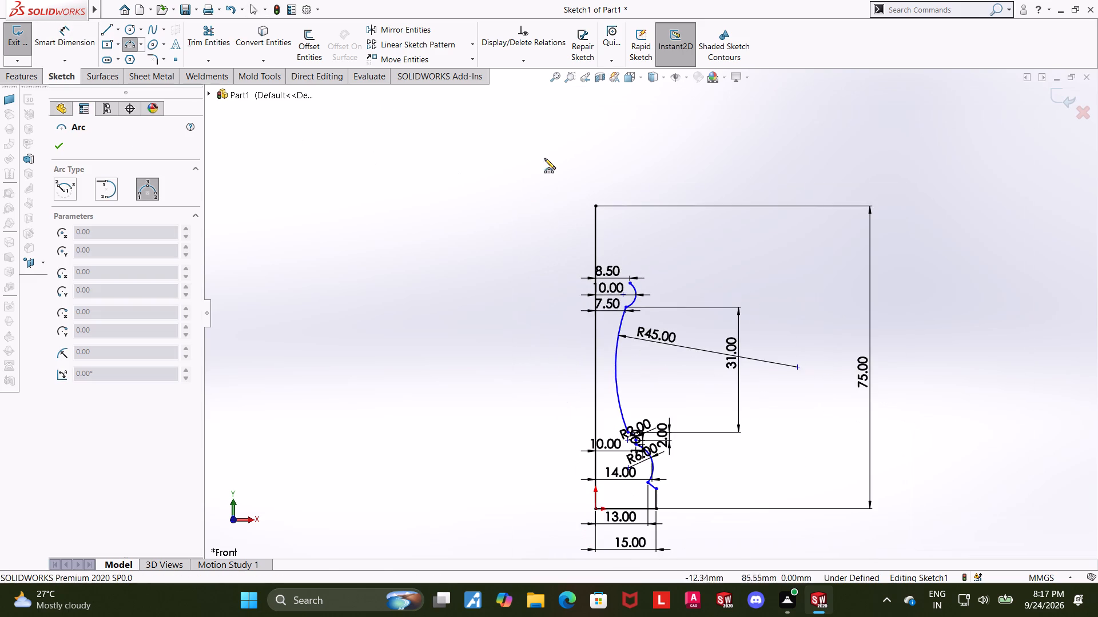
scroll(624, 271, down, 4)
click(639, 295)
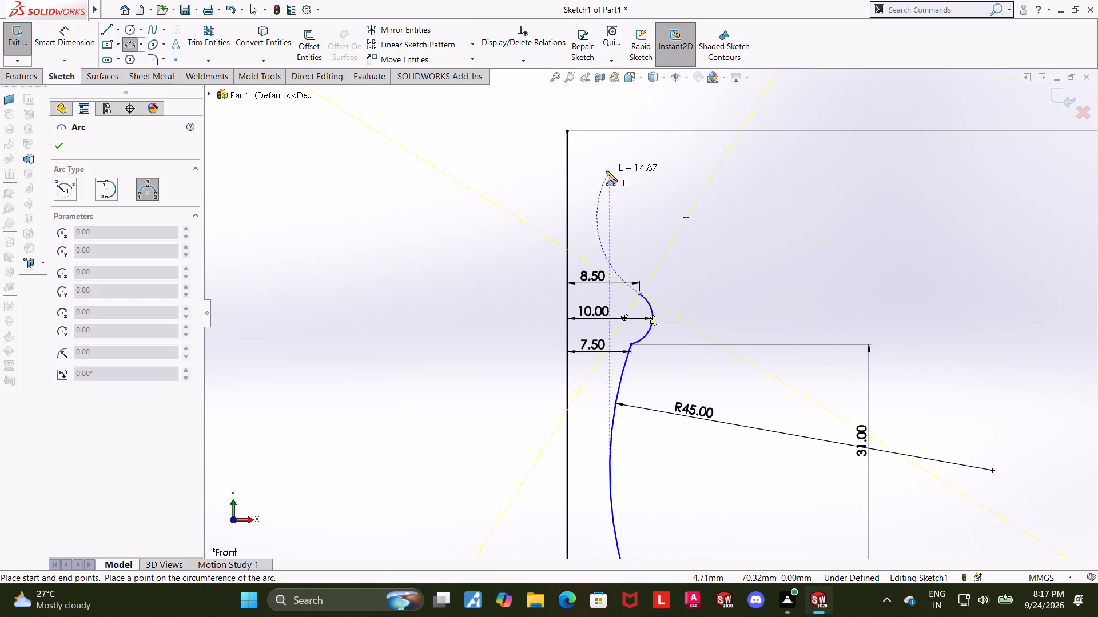
click(581, 149)
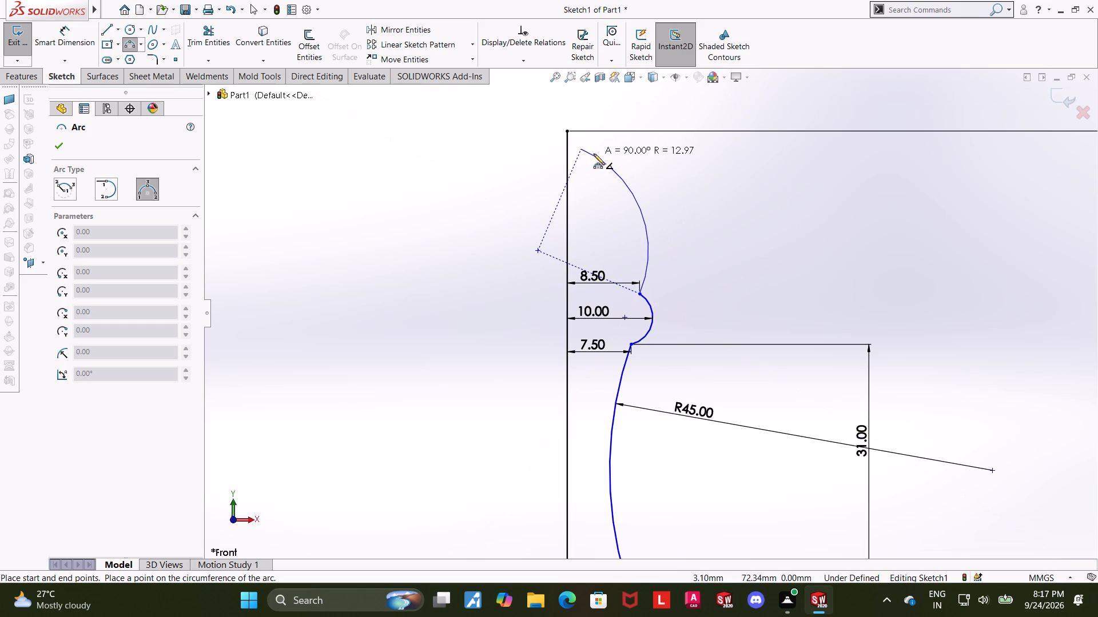
click(588, 154)
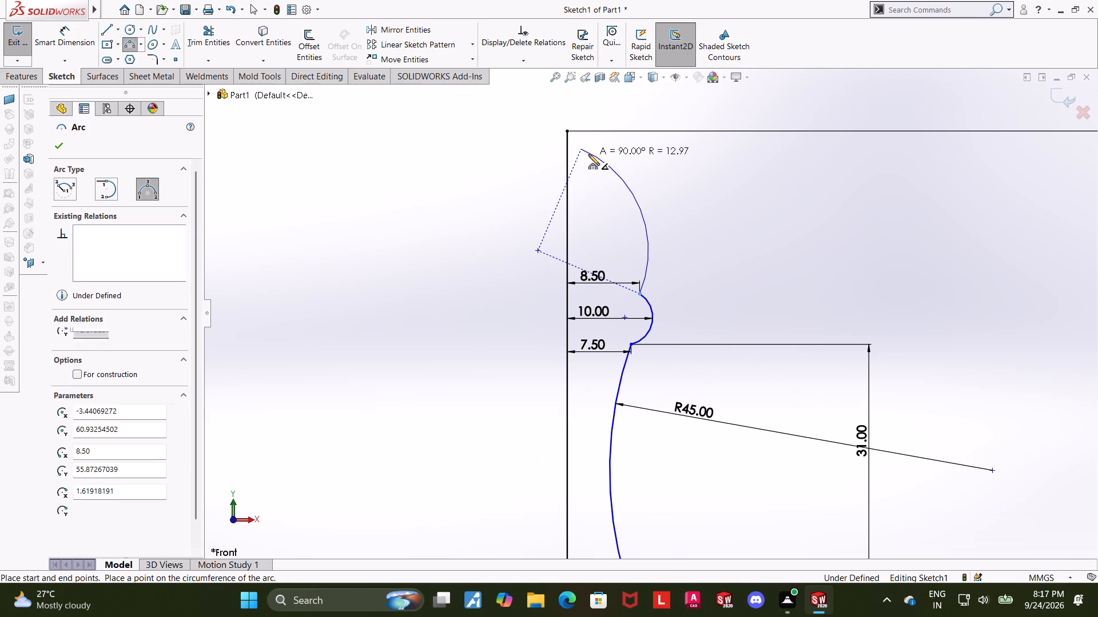
key(Escape)
key(Escape)
Dimension the horizontal distance from the long vertical line to the new large arc's upper endpoint as 2 mm.
click(83, 32)
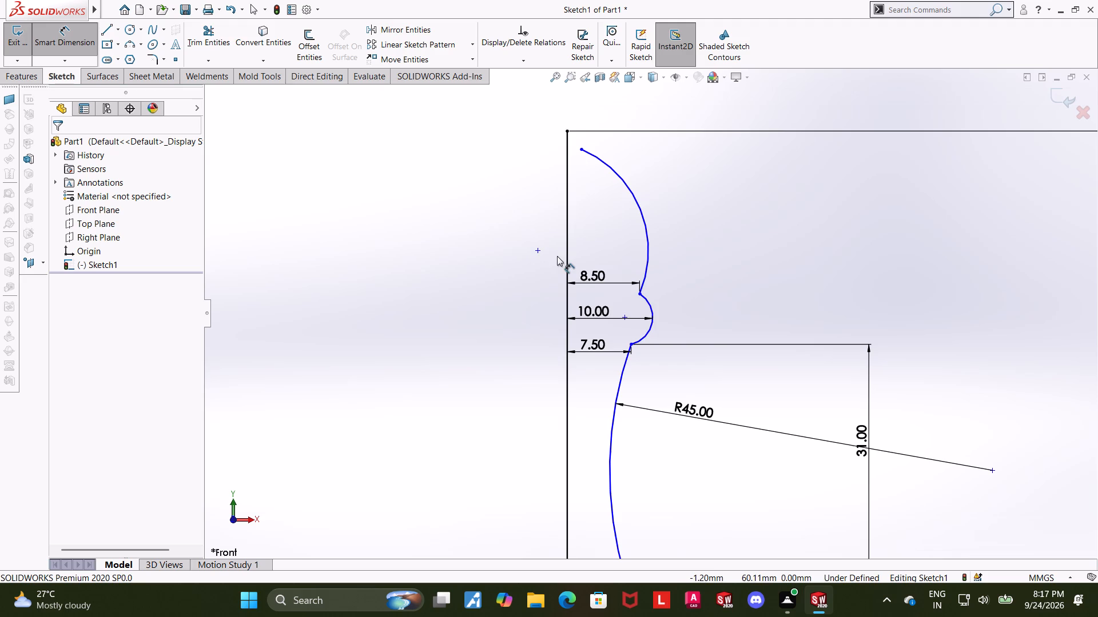
scroll(541, 234, down, 3)
scroll(650, 125, up, 4)
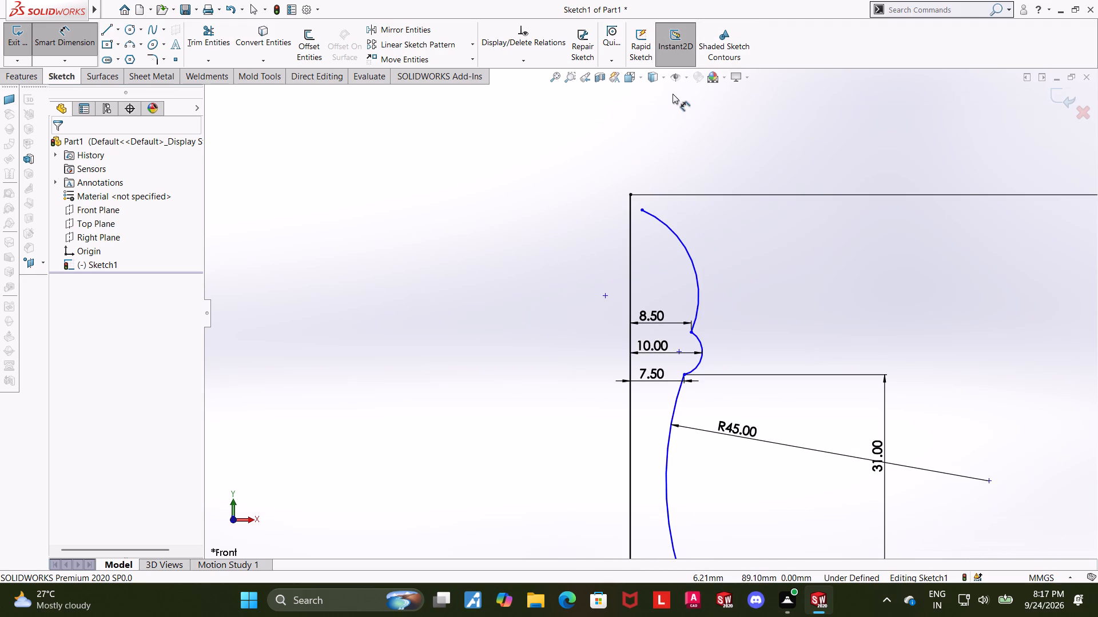
scroll(665, 94, down, 3)
click(621, 336)
click(606, 342)
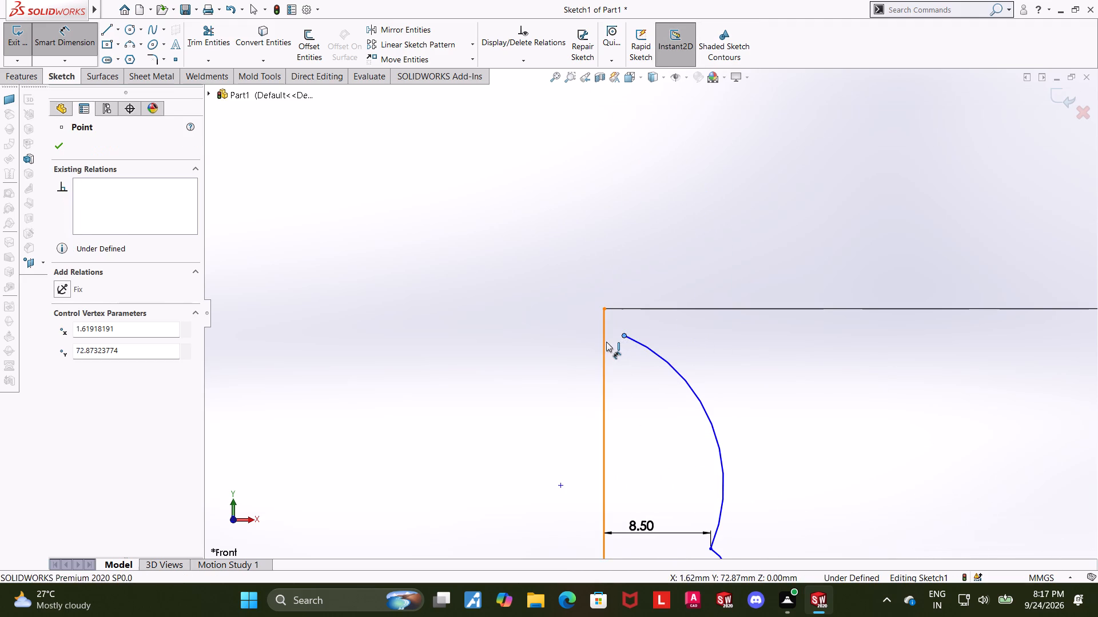
click(620, 270)
key(2)
key(Return)
key(Escape)
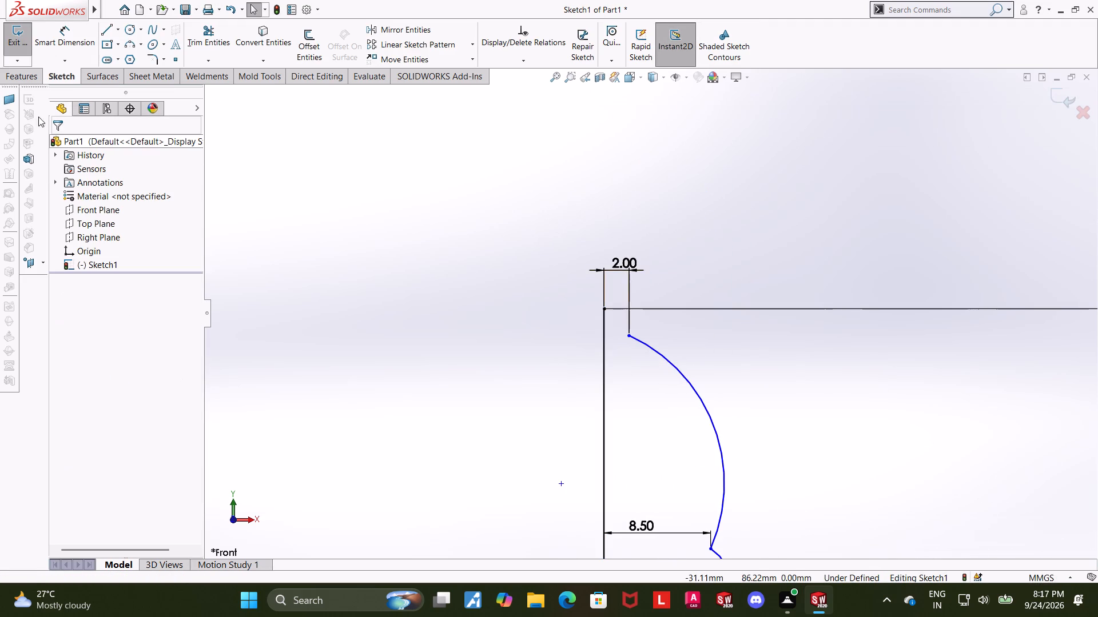
Dimension the radius of the large arc above the small bulge as 20 mm.
click(33, 30)
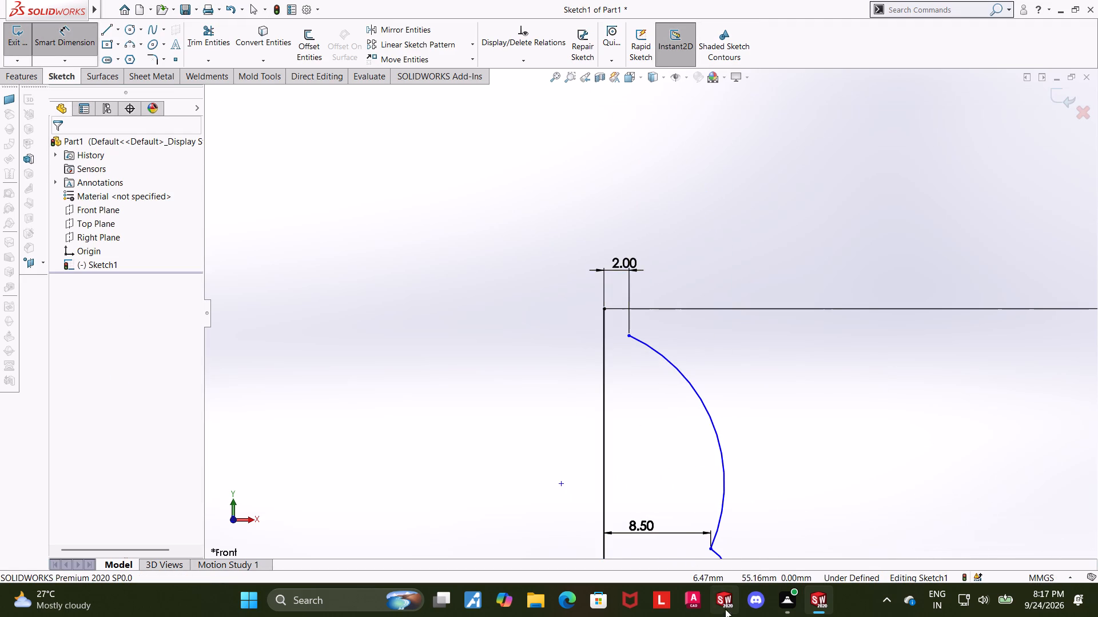
double_click(719, 464)
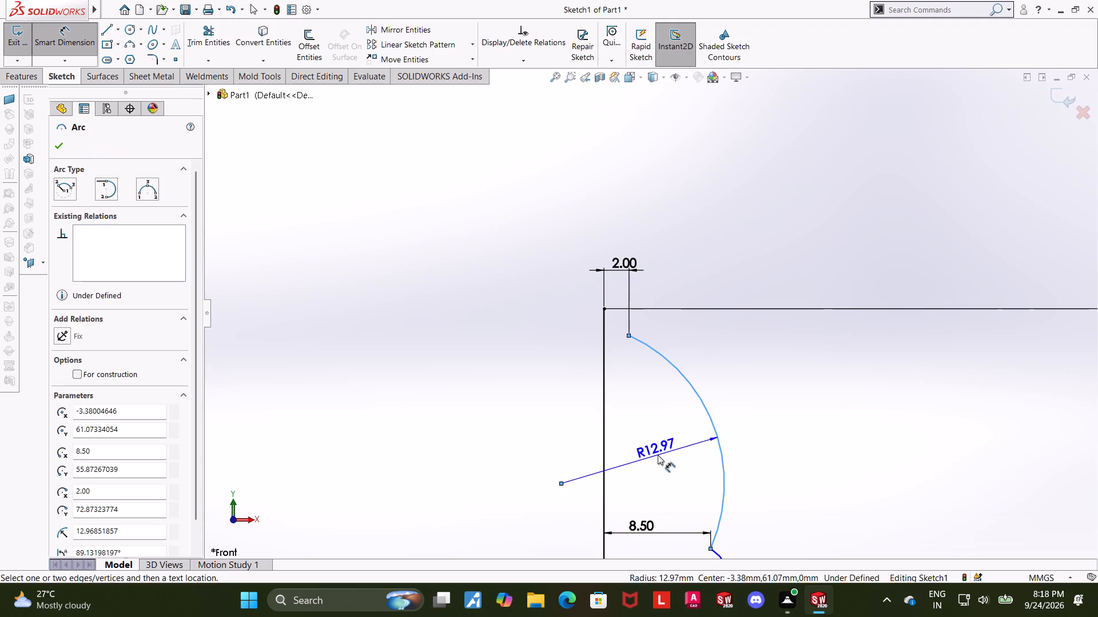
click(660, 454)
text(20)
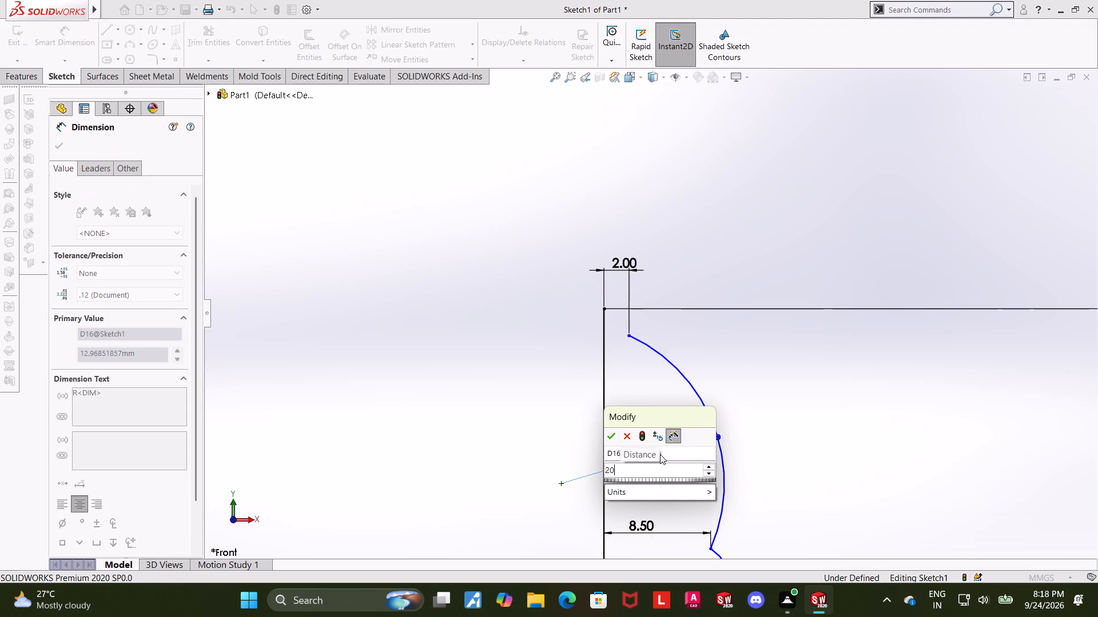
key(Return)
key(Escape)
key(Escape)
Sketch a 90° three-point arc of about 2 mm radius from the R20 arc's upper endpoint to the vertical line's top endpoint.
scroll(742, 487, up, 3)
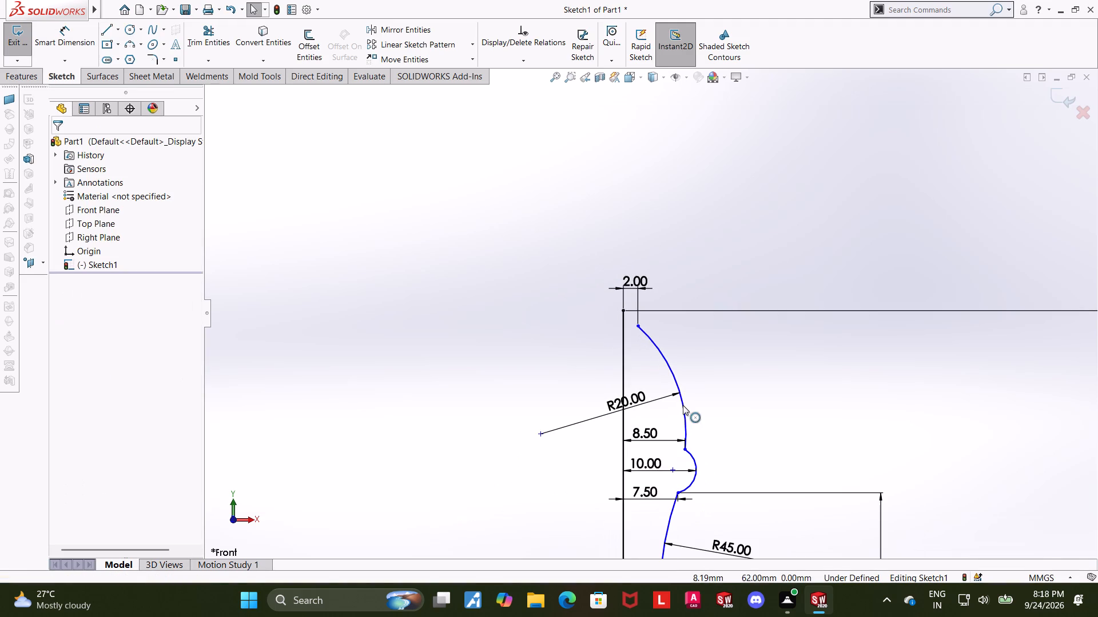
scroll(693, 404, down, 2)
scroll(646, 298, down, 2)
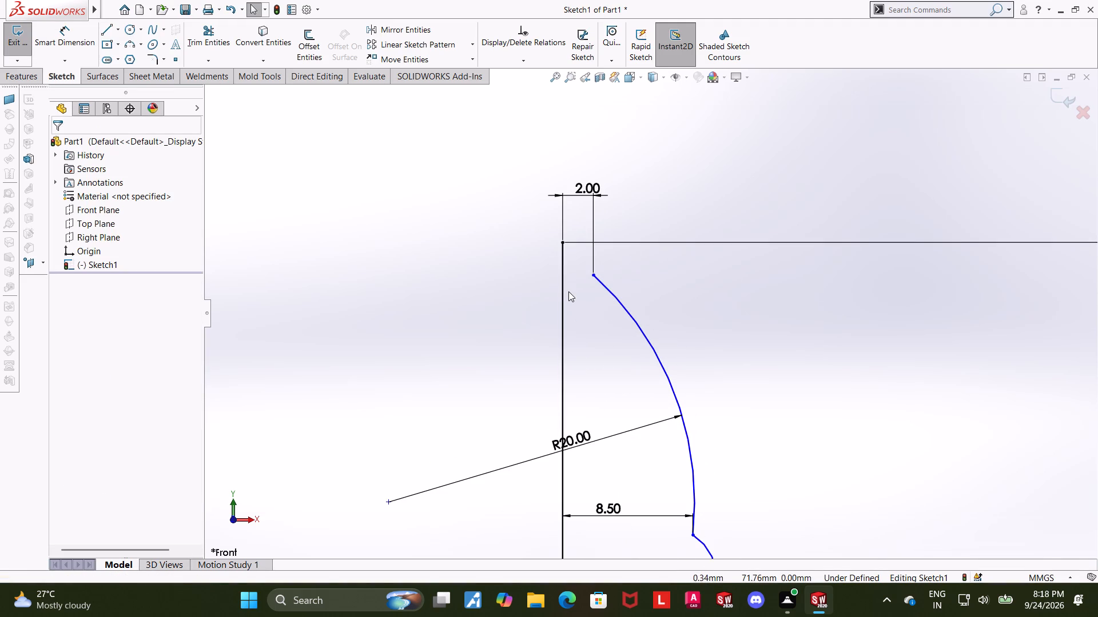
scroll(566, 291, up, 1)
scroll(613, 267, down, 2)
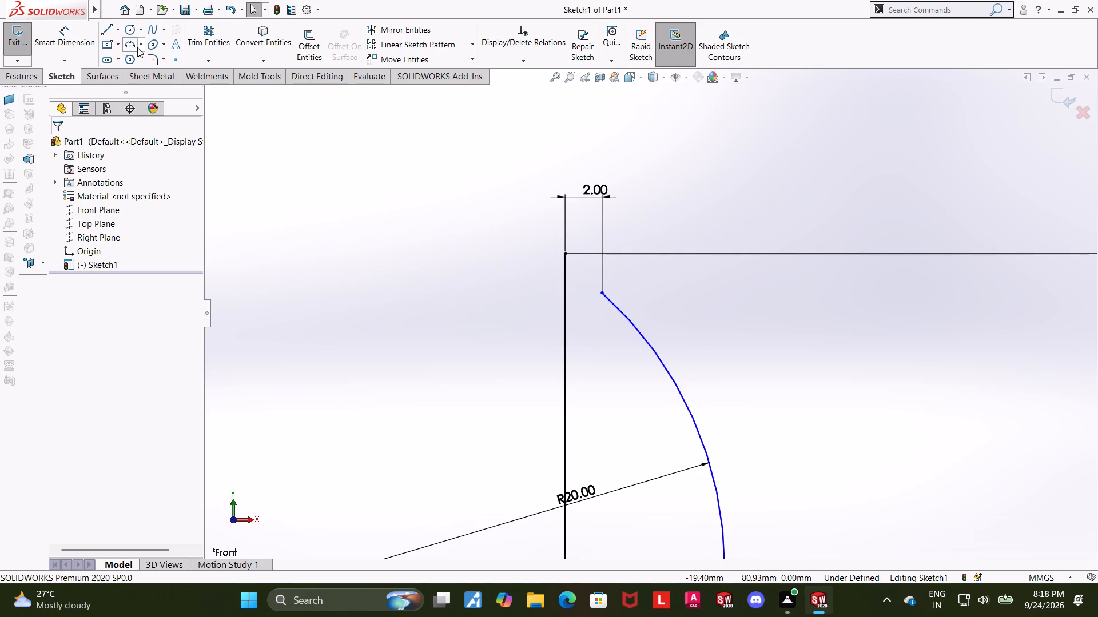
click(133, 46)
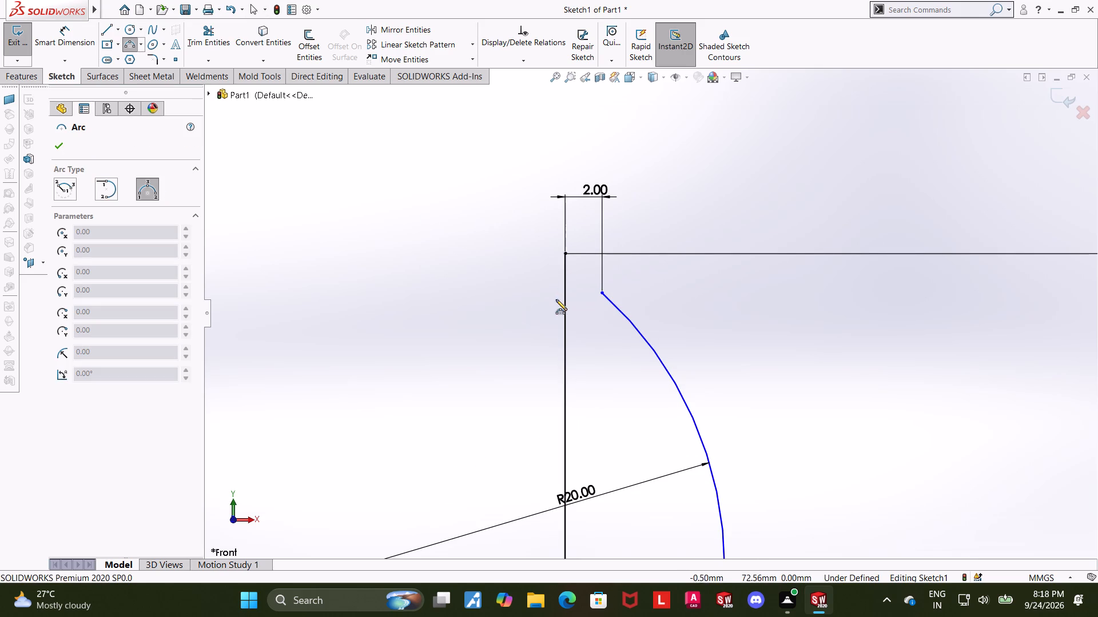
click(601, 293)
click(566, 250)
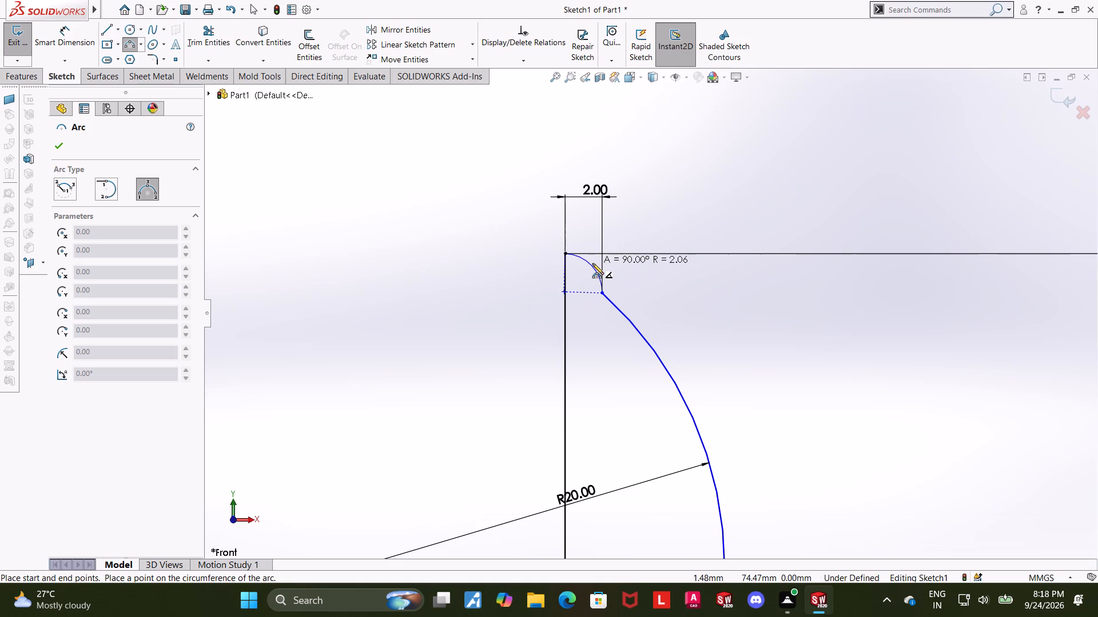
click(592, 263)
key(Escape)
key(Escape)
Dimension the vertical distance between the top arc's two endpoints as 4 mm.
click(77, 34)
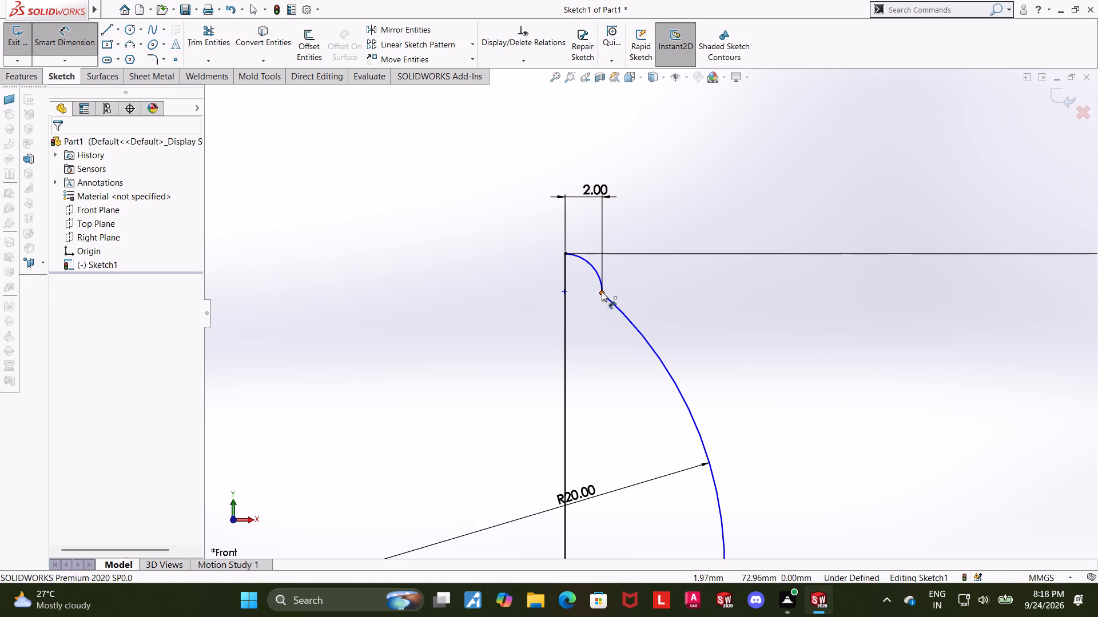
click(602, 291)
click(567, 253)
click(697, 290)
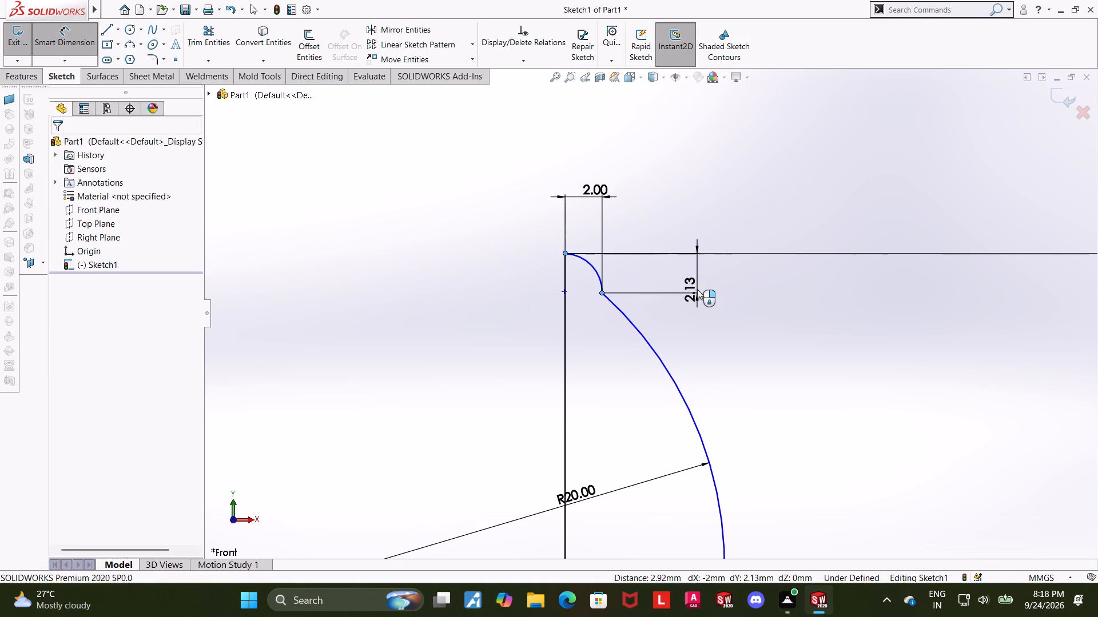
key(4)
key(Return)
key(Escape)
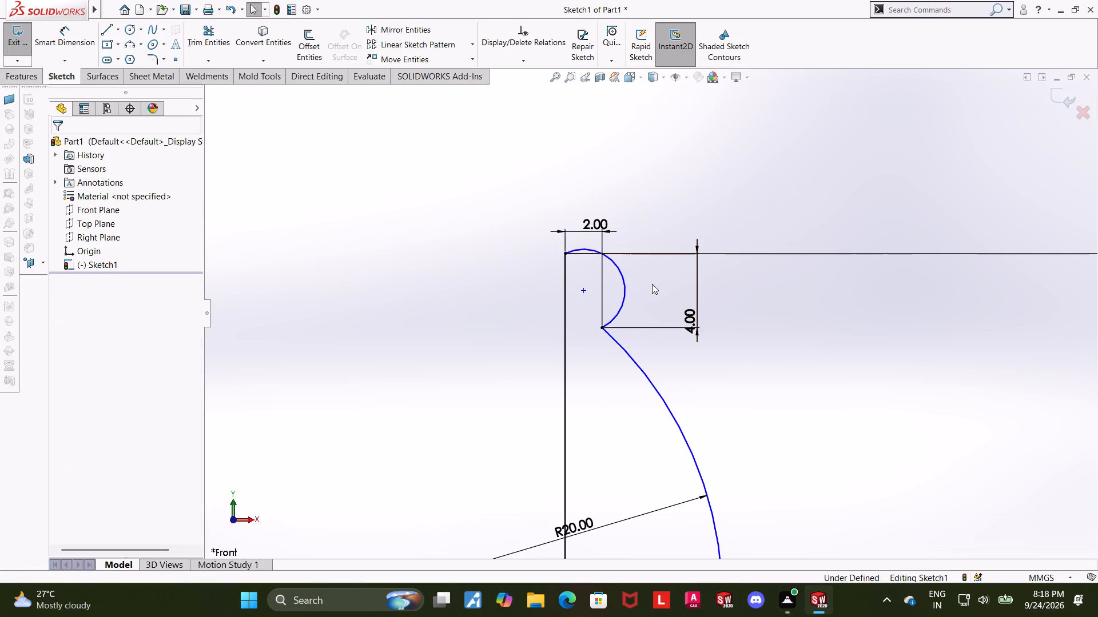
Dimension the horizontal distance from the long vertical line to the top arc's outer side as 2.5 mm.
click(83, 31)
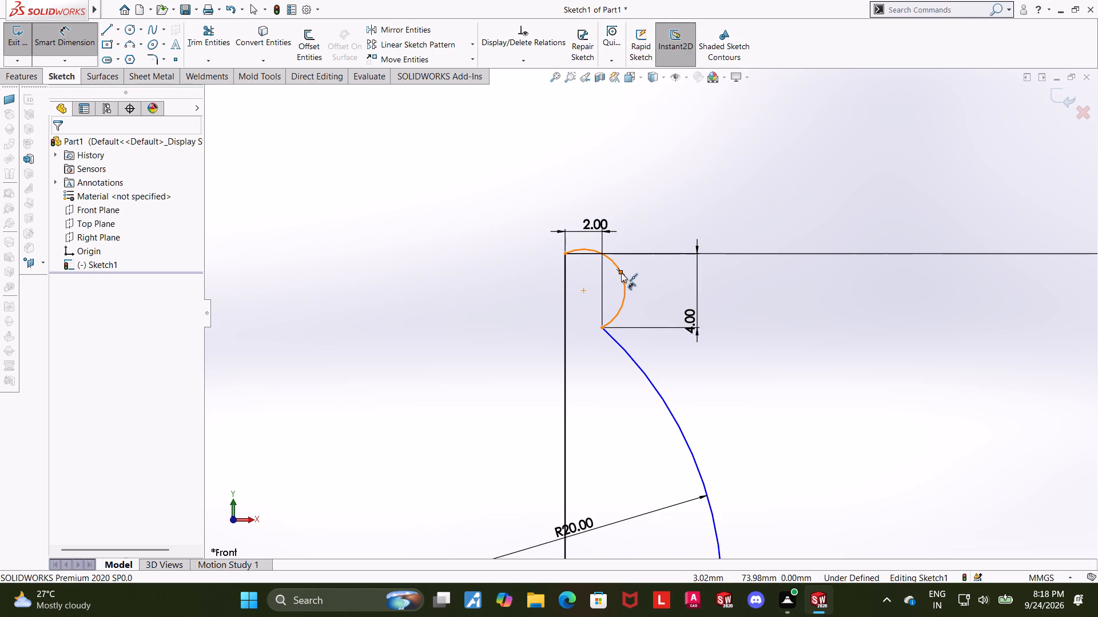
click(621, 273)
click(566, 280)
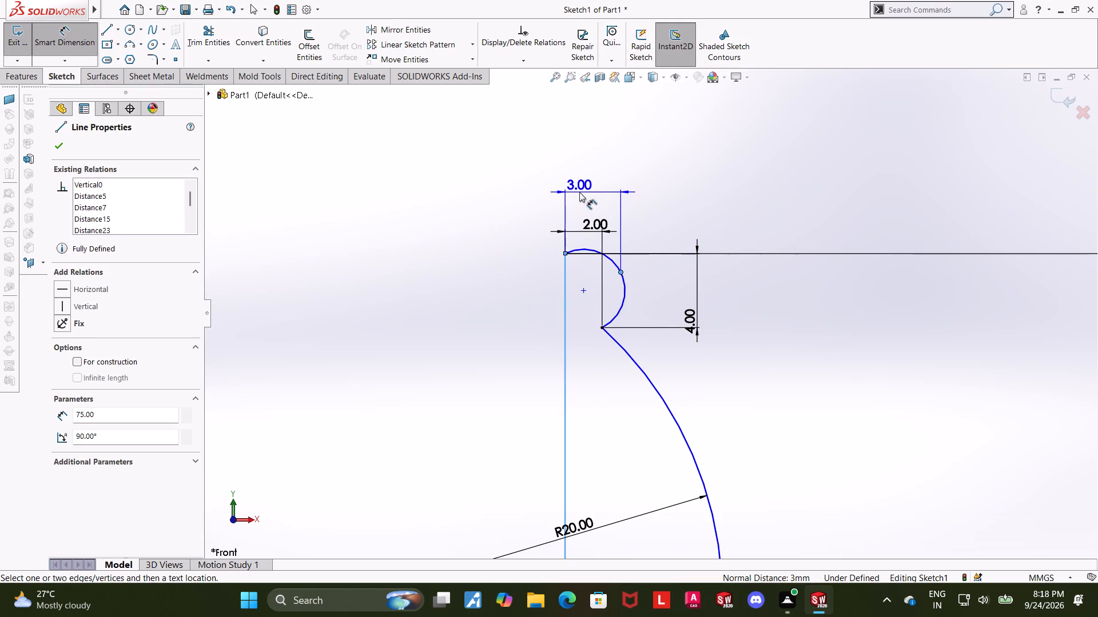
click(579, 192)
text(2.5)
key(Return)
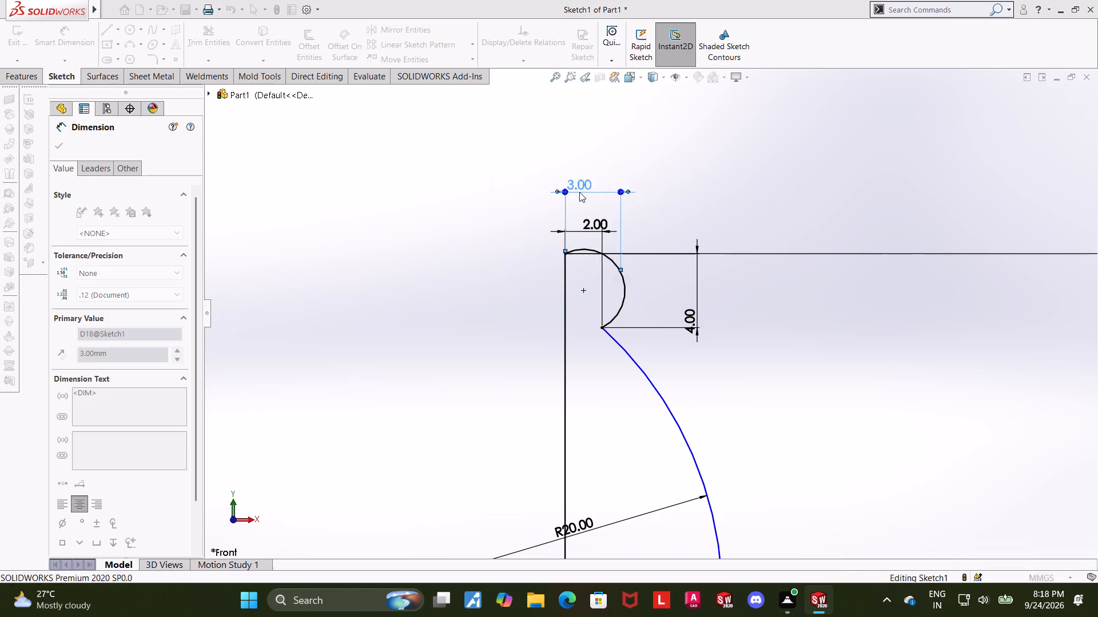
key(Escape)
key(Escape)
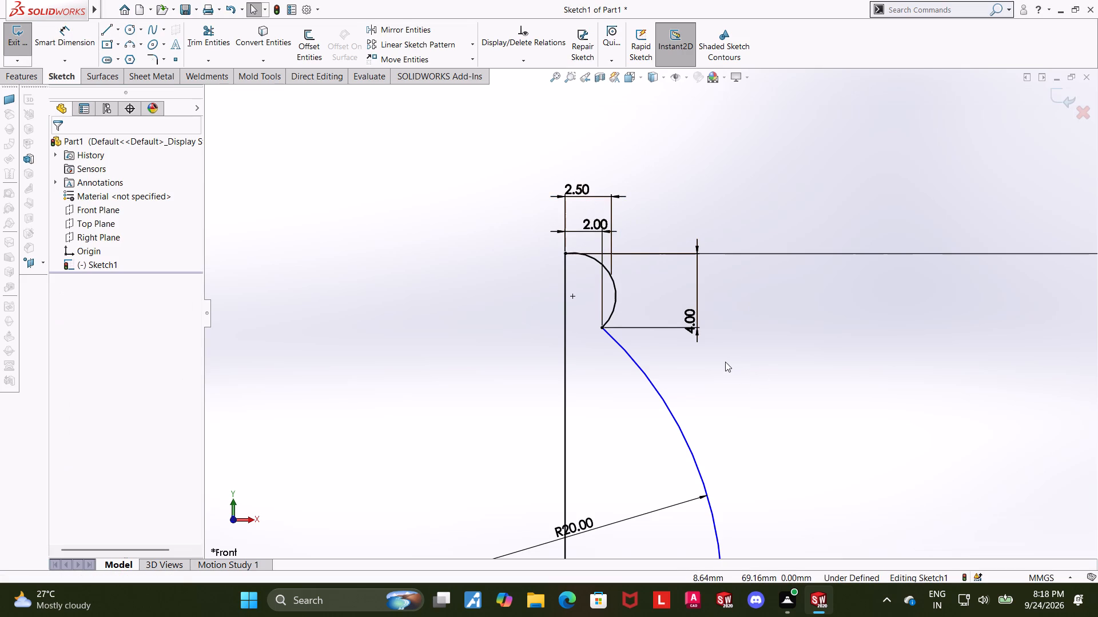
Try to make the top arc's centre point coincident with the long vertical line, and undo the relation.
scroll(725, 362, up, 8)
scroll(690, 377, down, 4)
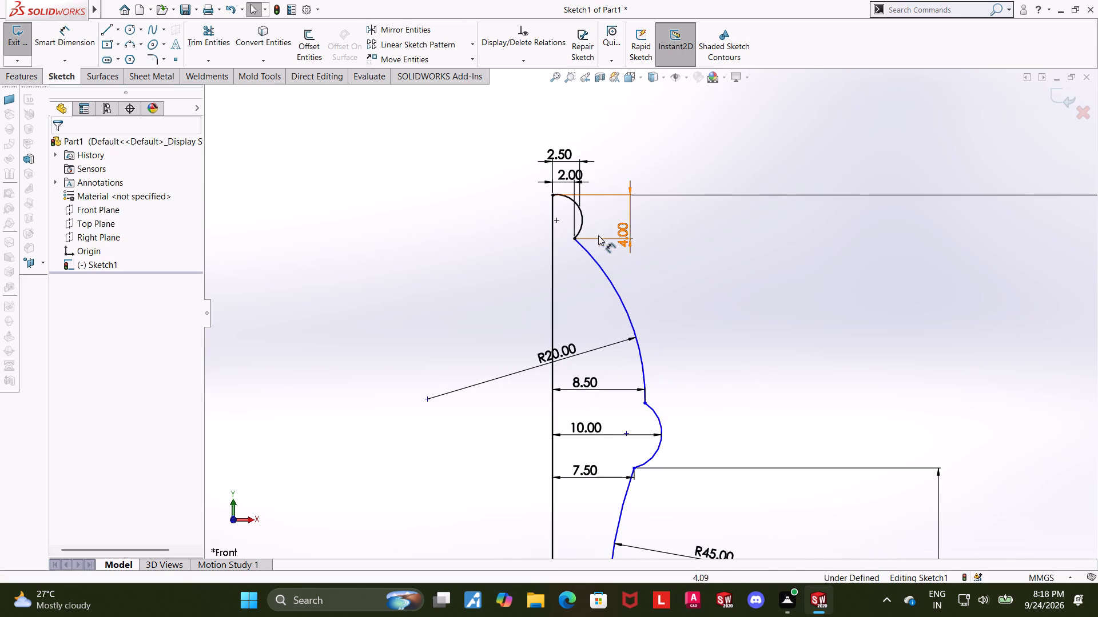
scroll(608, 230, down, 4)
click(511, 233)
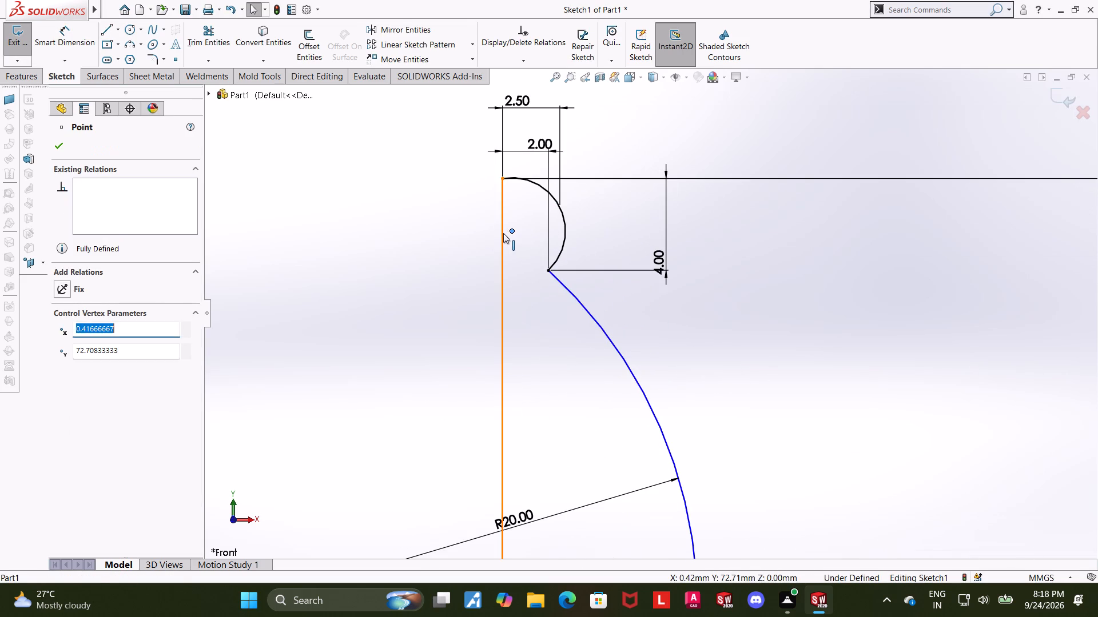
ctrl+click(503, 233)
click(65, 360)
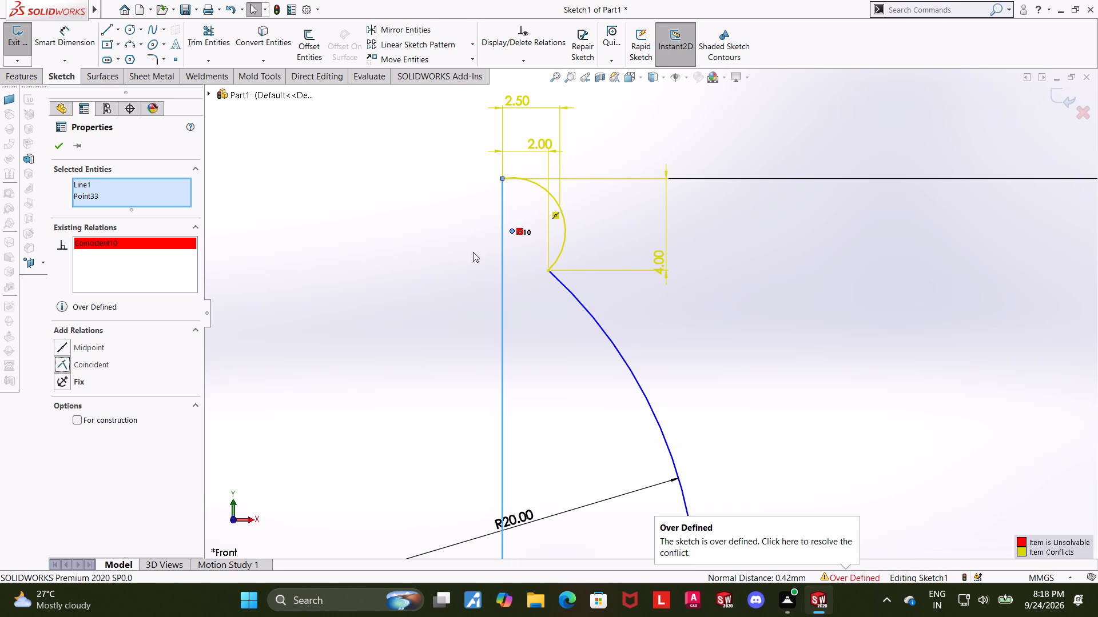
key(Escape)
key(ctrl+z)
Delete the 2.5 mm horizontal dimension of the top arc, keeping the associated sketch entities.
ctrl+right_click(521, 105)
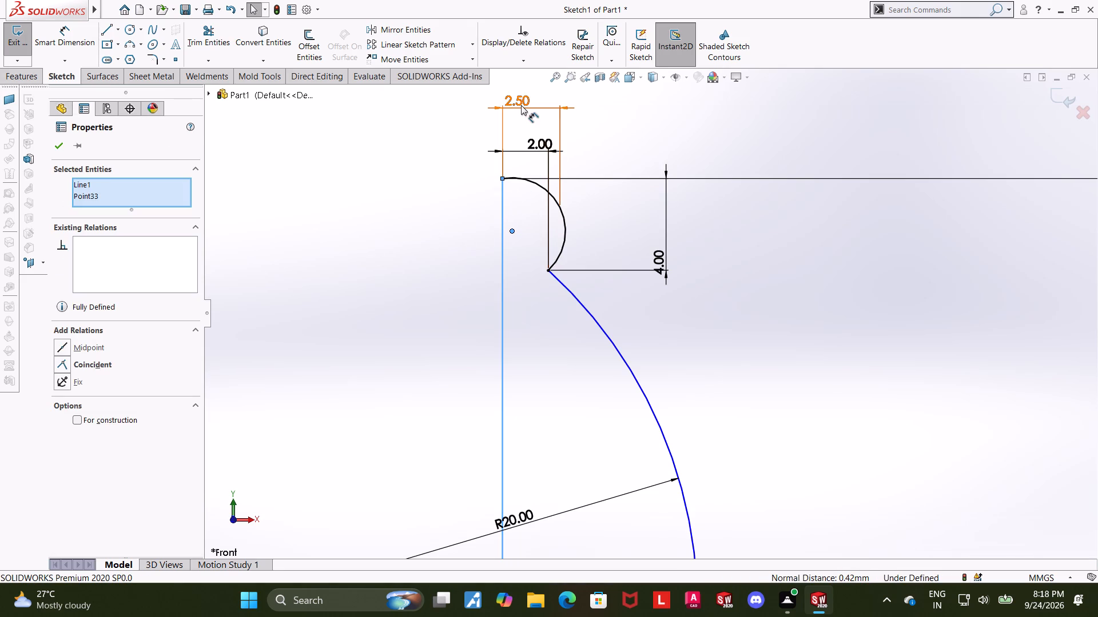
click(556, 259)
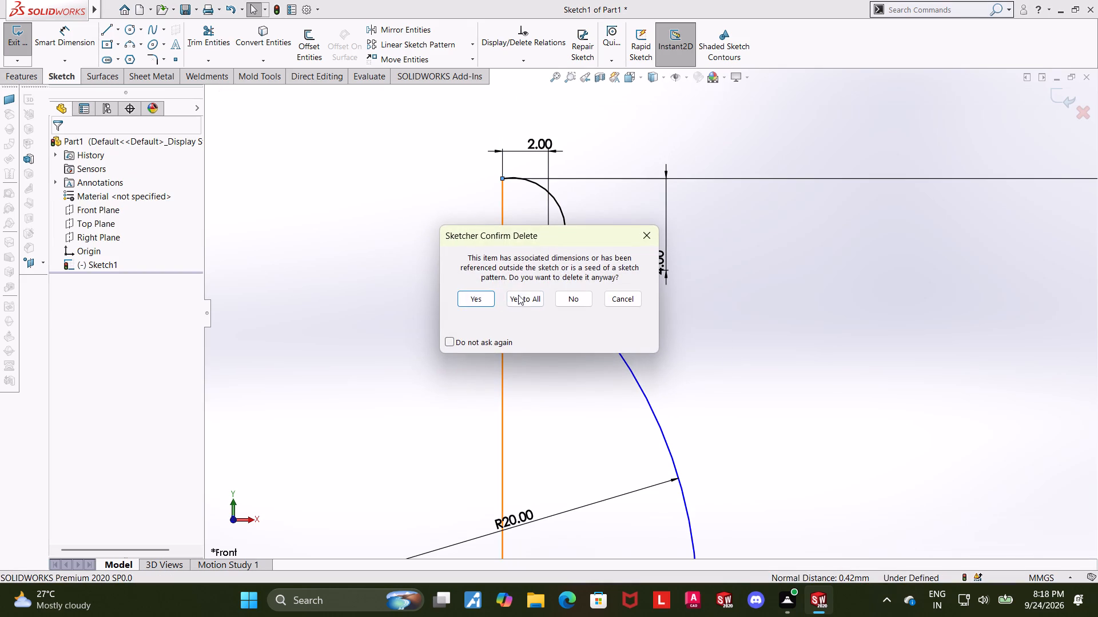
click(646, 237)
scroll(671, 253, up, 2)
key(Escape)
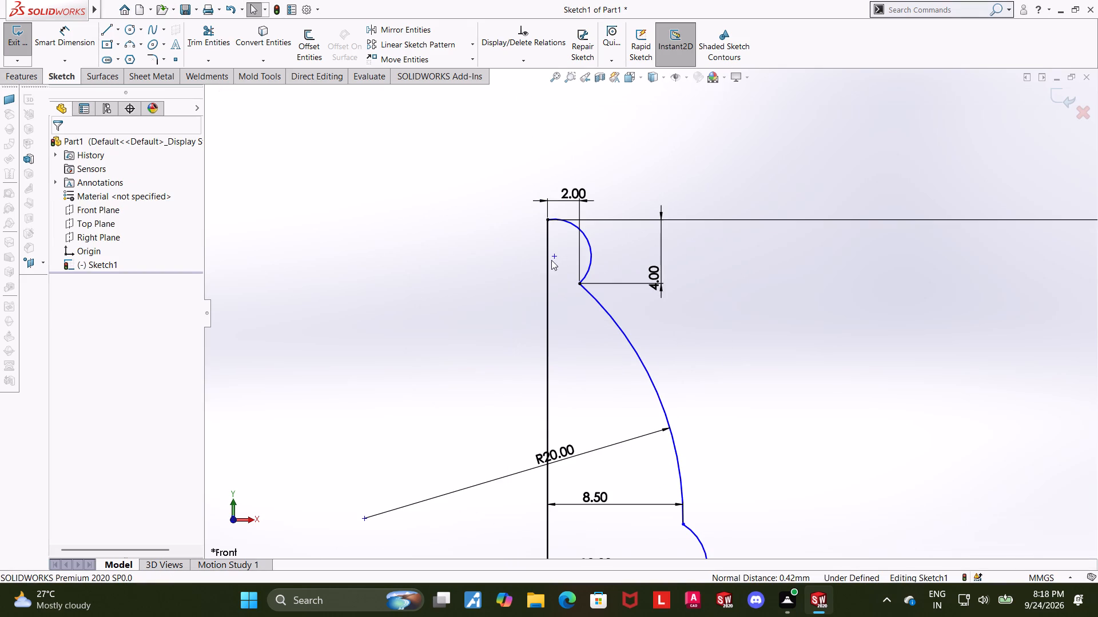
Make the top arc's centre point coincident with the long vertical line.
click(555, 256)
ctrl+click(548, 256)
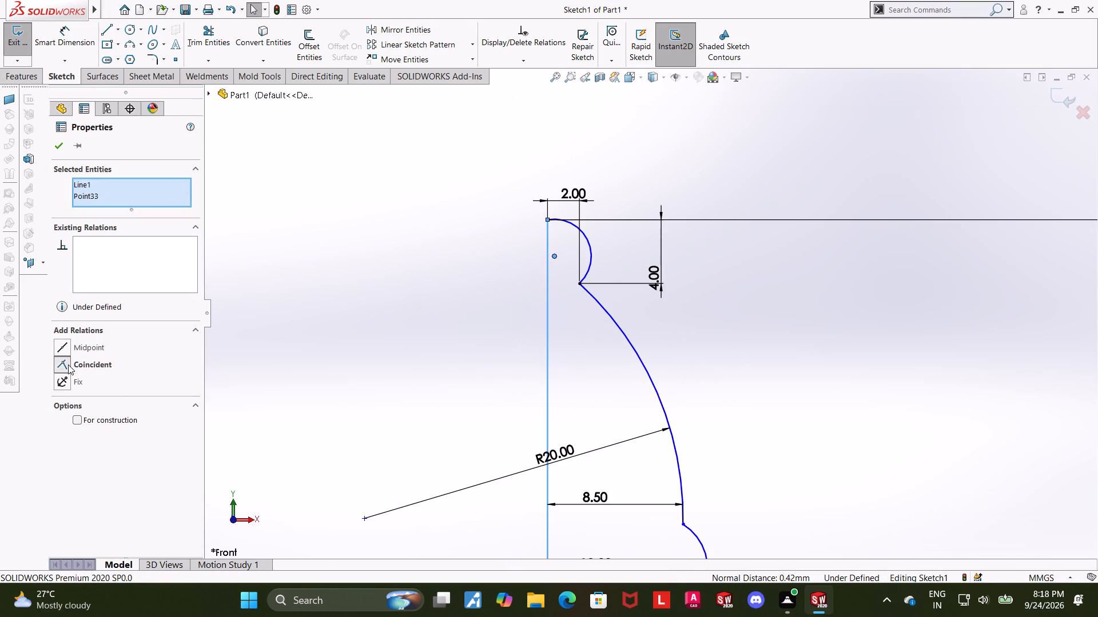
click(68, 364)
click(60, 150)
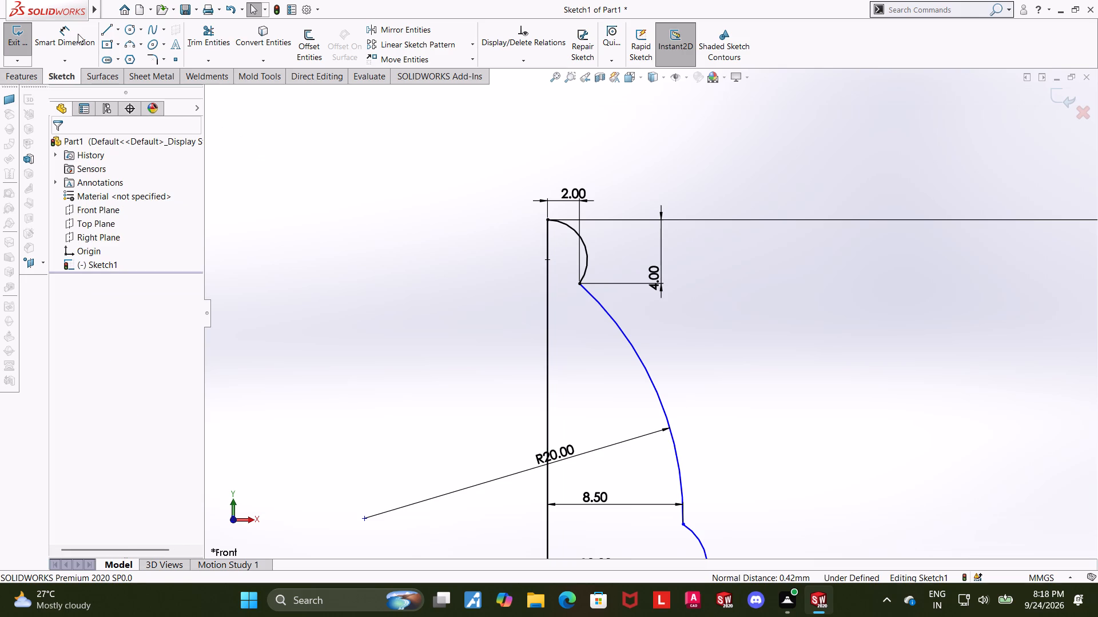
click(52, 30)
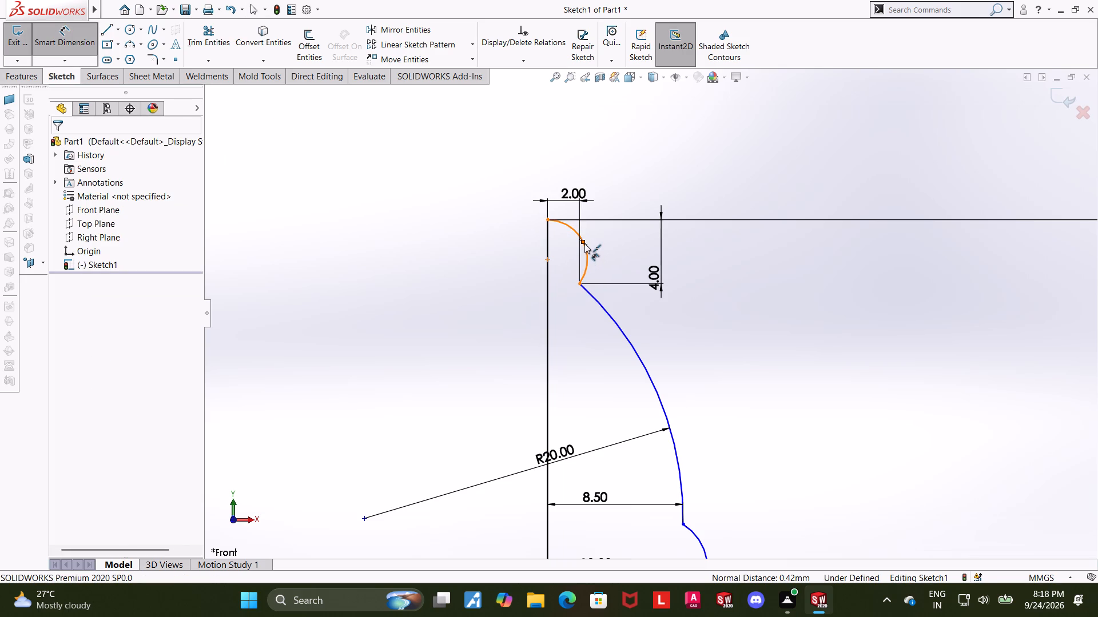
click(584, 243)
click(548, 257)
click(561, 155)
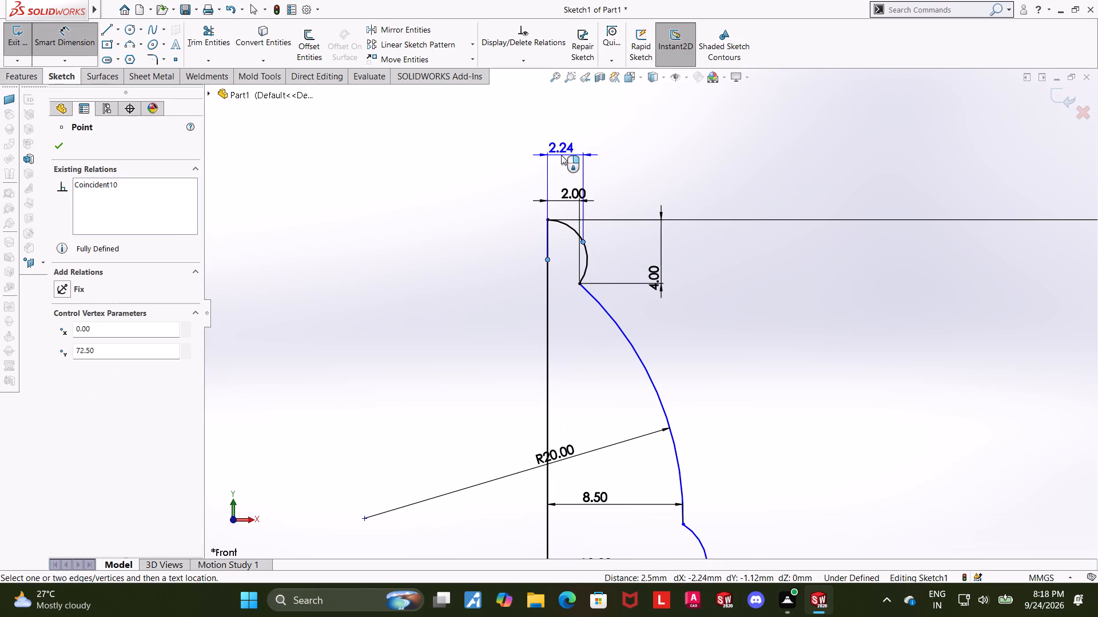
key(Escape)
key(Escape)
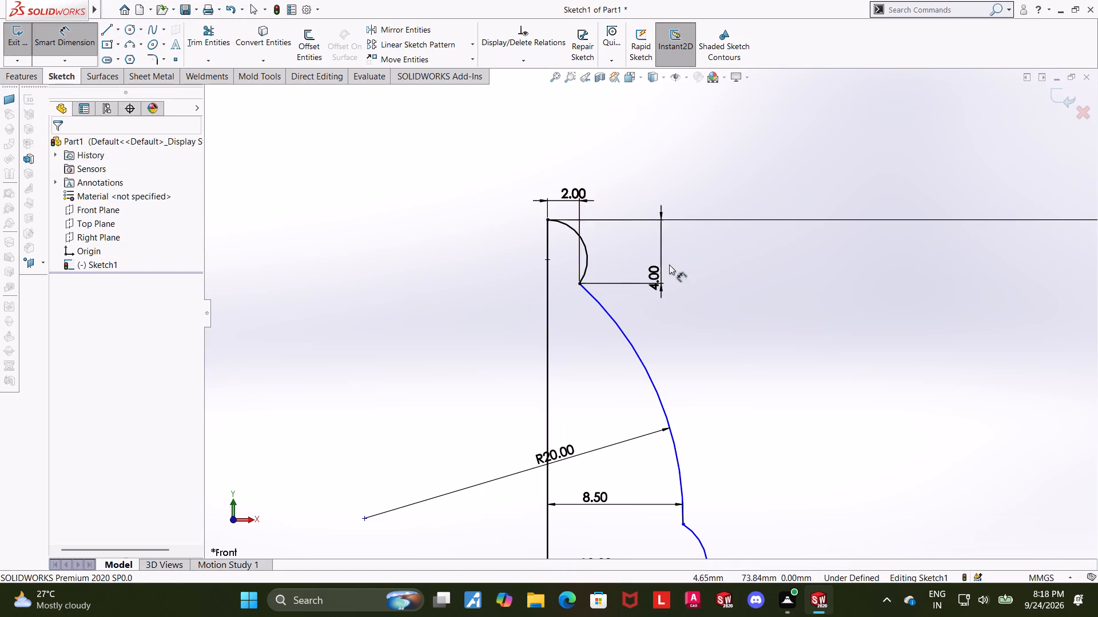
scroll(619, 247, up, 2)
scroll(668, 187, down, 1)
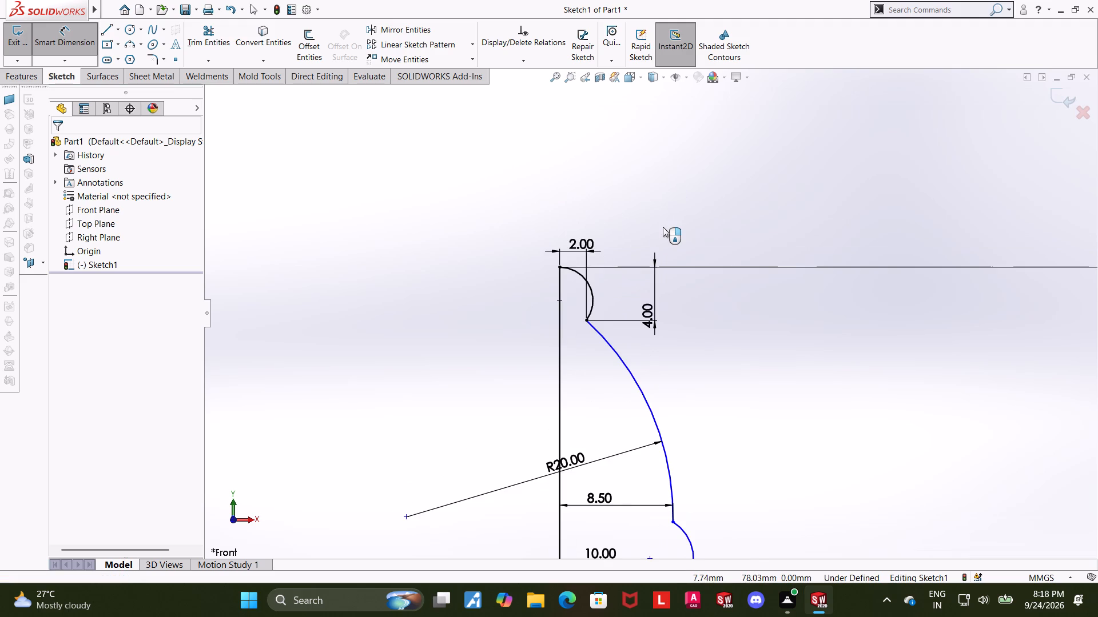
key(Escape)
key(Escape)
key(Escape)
Delete the small arc at the top of the profile.
scroll(663, 227, down, 3)
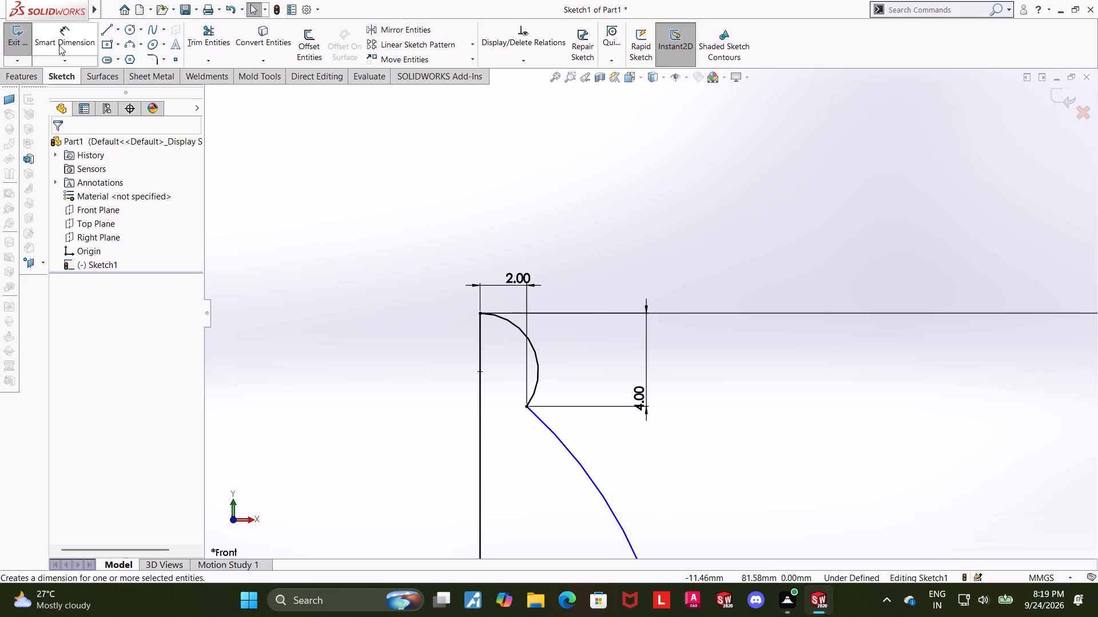
right_click(532, 344)
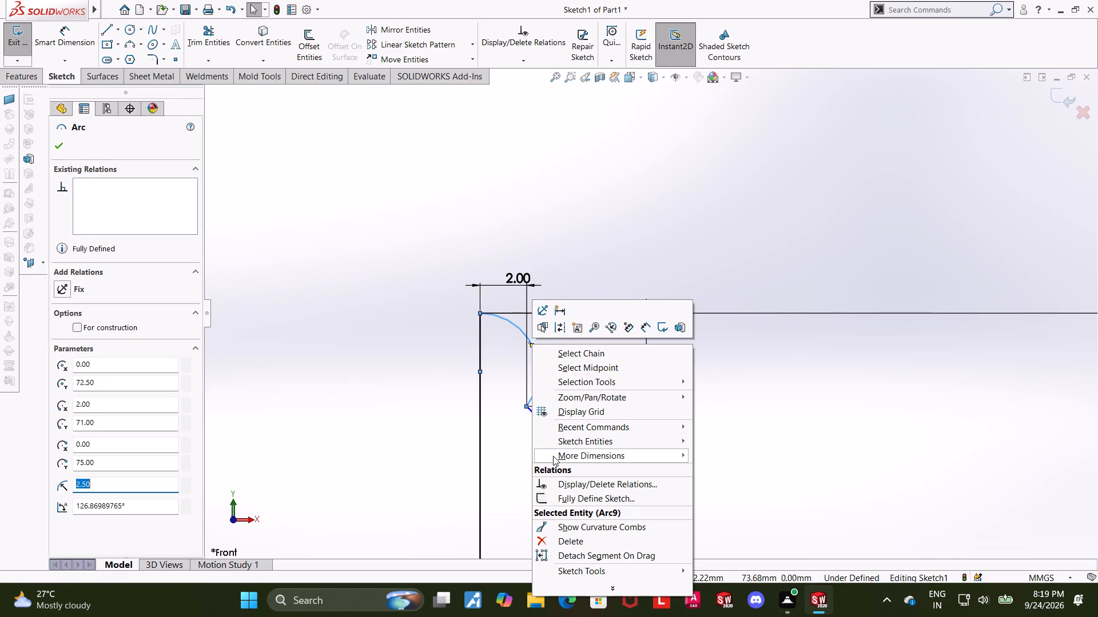
click(554, 538)
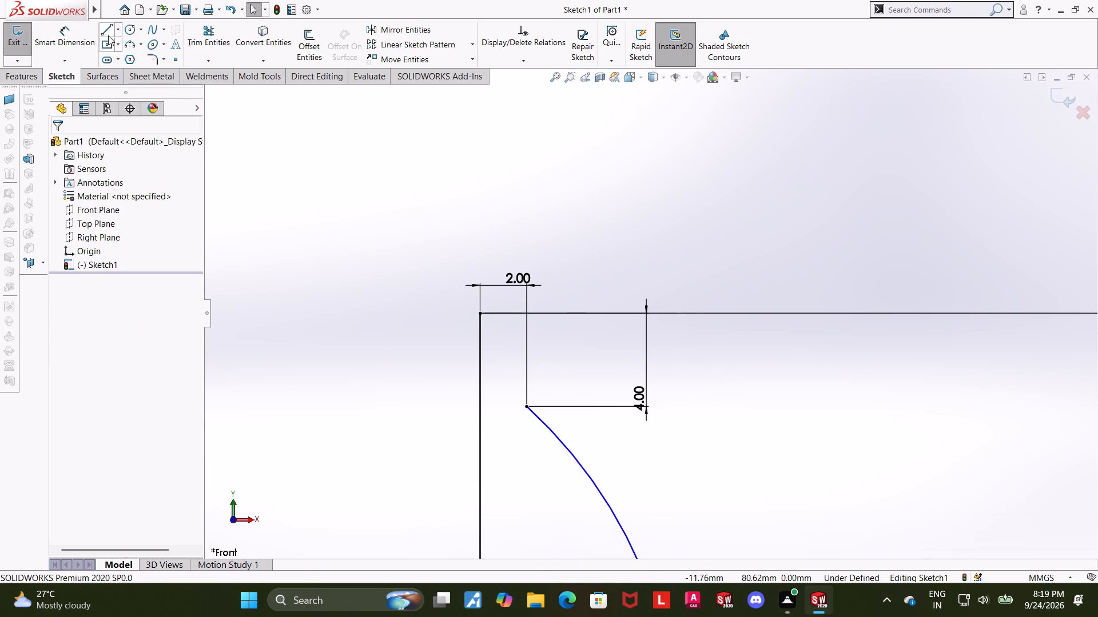
Draw a vertical centerline about 3.5 mm long down from the top horizontal line, just outside the 2 mm point.
click(116, 31)
click(126, 54)
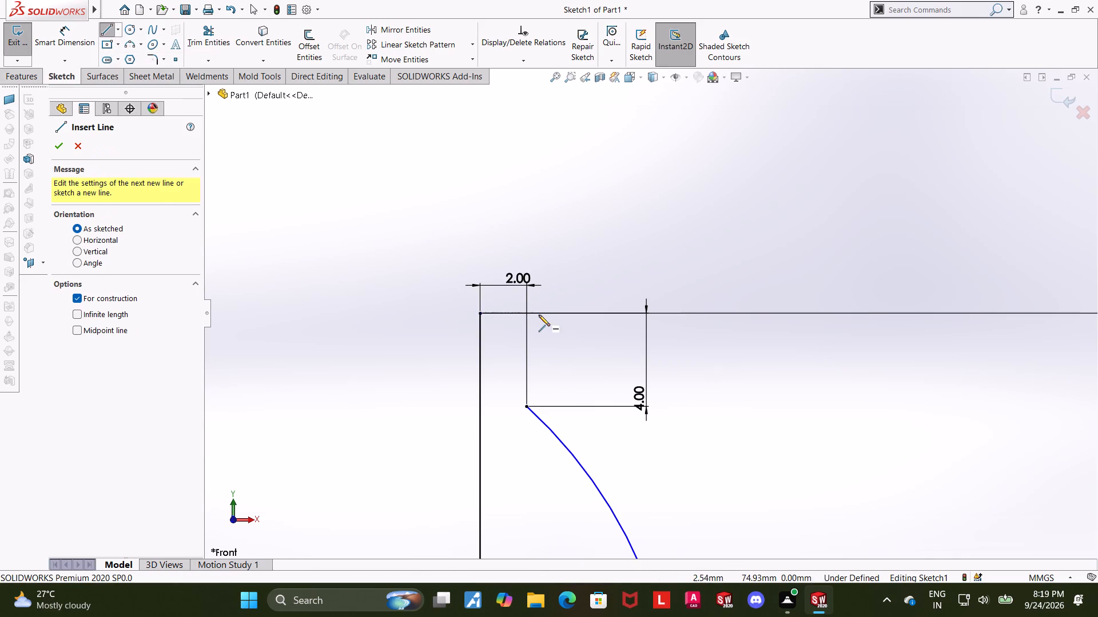
click(542, 311)
click(542, 394)
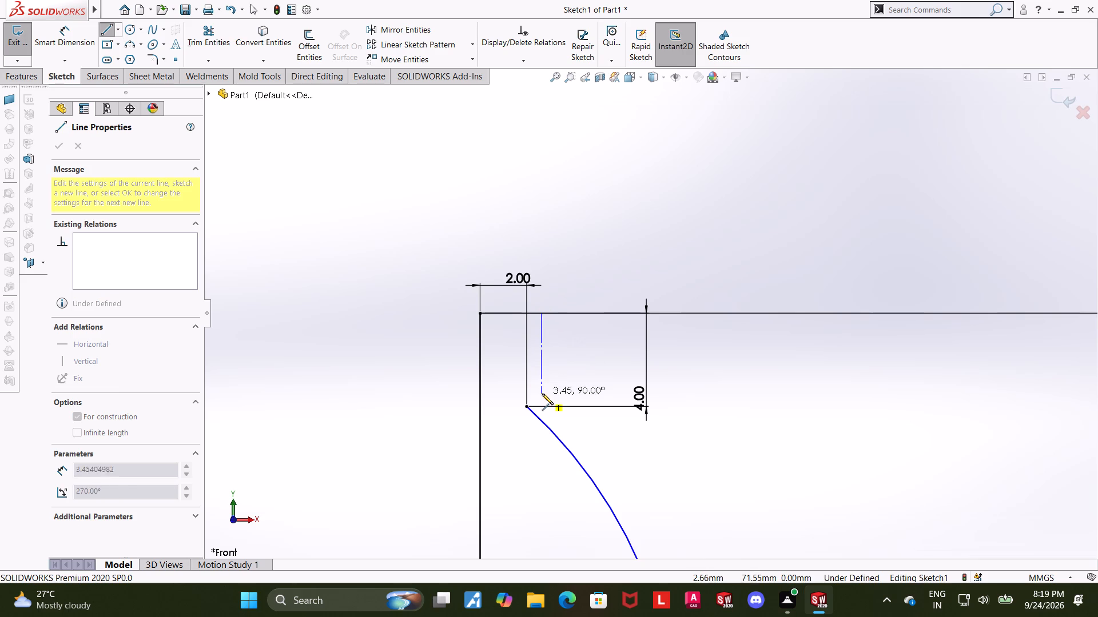
key(Escape)
key(Escape)
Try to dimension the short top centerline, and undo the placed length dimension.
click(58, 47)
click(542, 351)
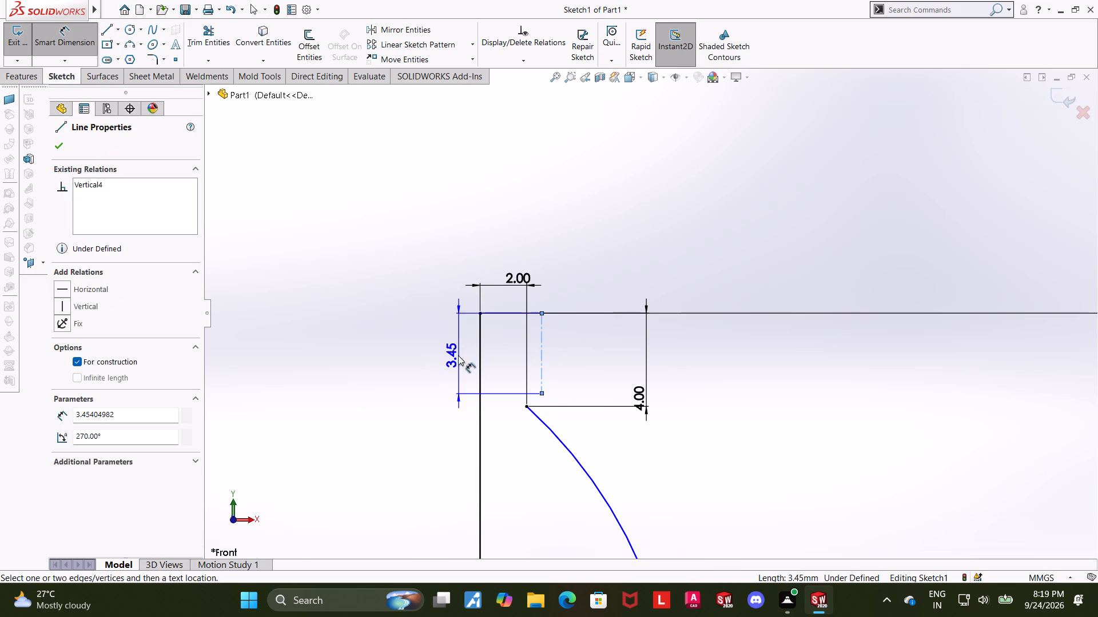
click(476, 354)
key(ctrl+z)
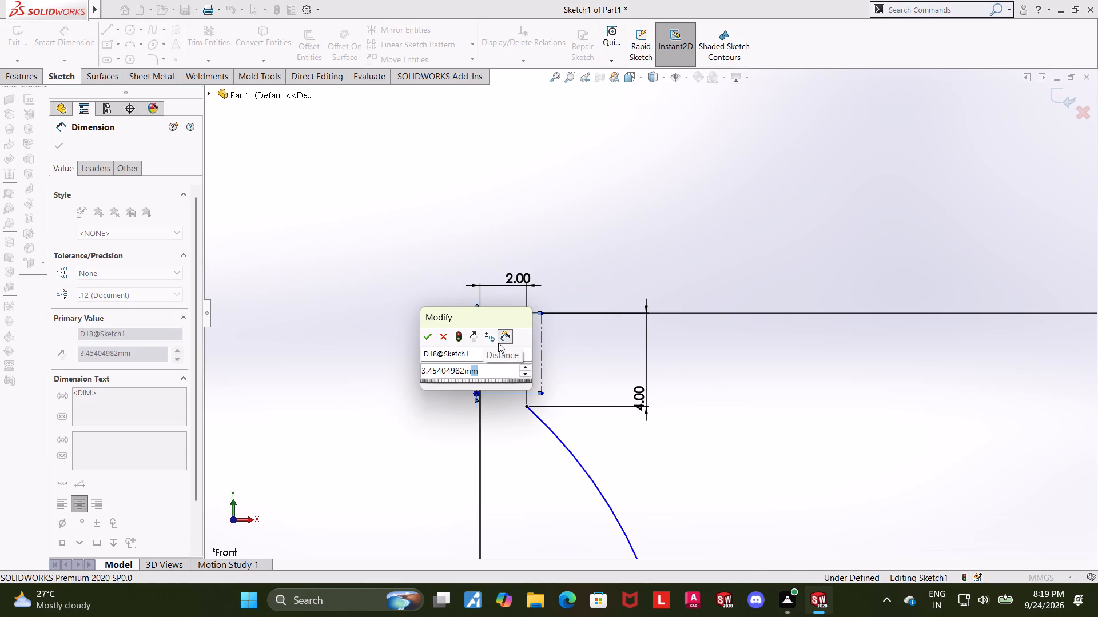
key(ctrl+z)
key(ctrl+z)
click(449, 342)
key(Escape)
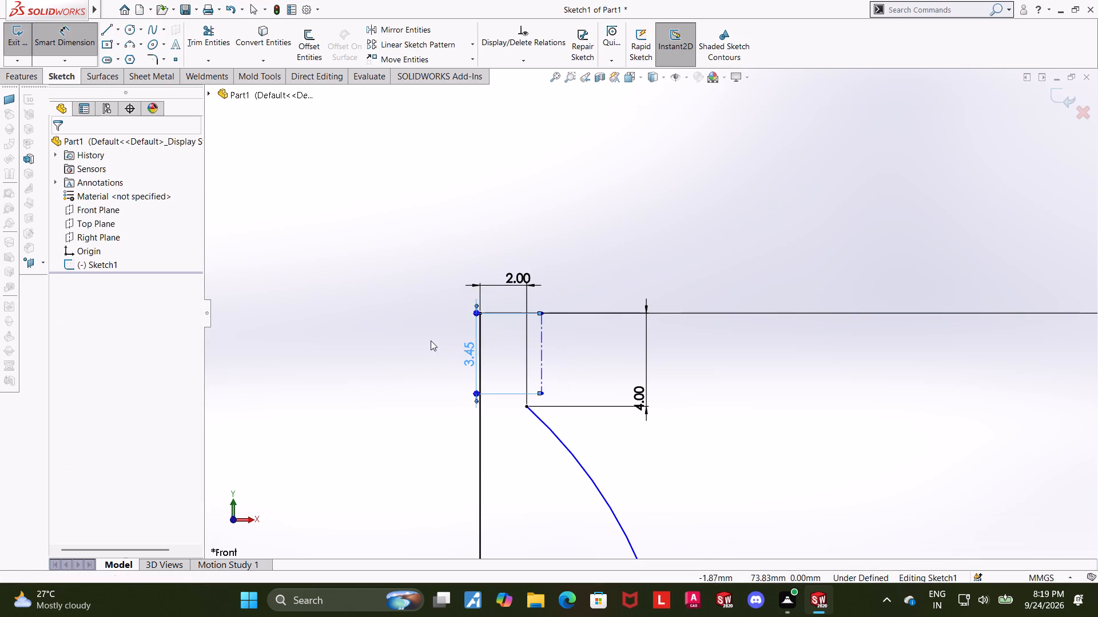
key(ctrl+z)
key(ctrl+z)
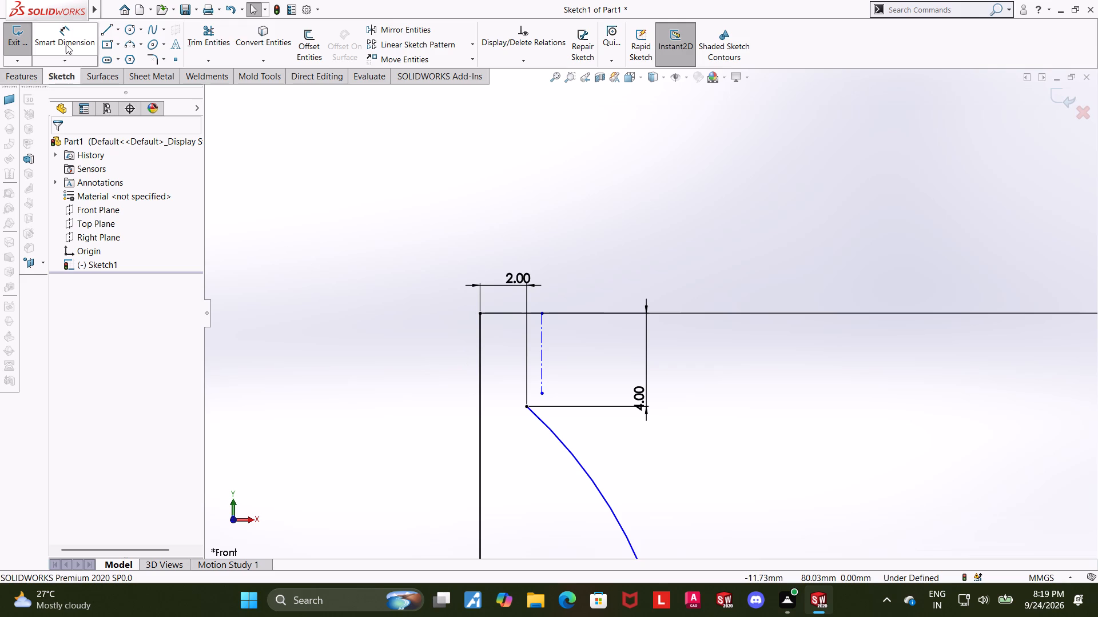
Dimension the horizontal distance from the long vertical line to the short top centerline as 2.5 mm.
click(66, 43)
click(543, 336)
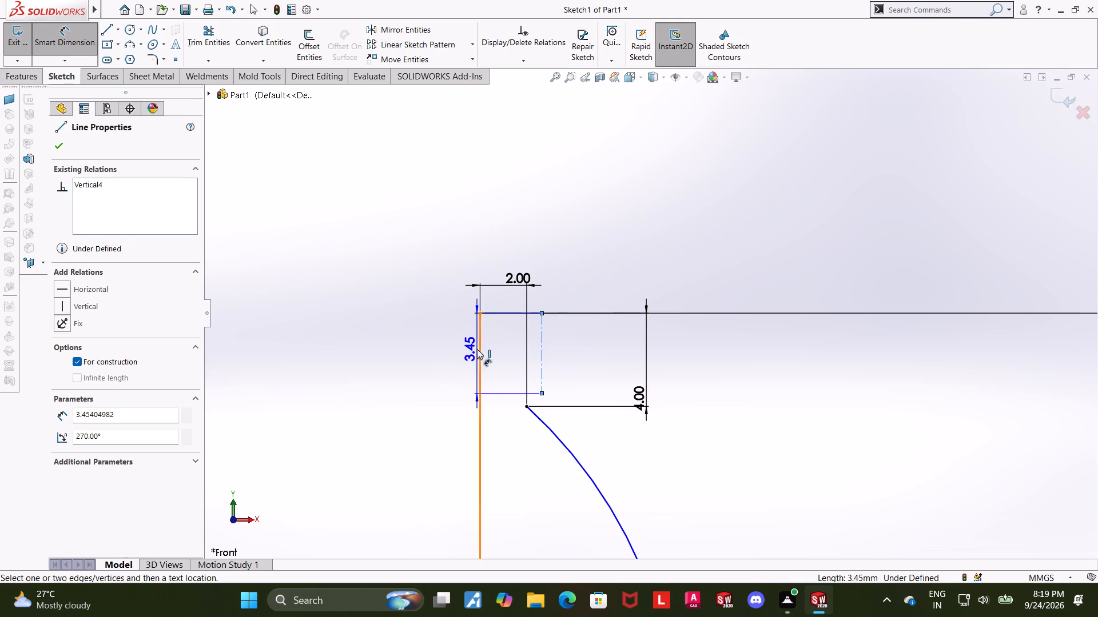
click(478, 349)
click(502, 235)
text(2.5)
key(Return)
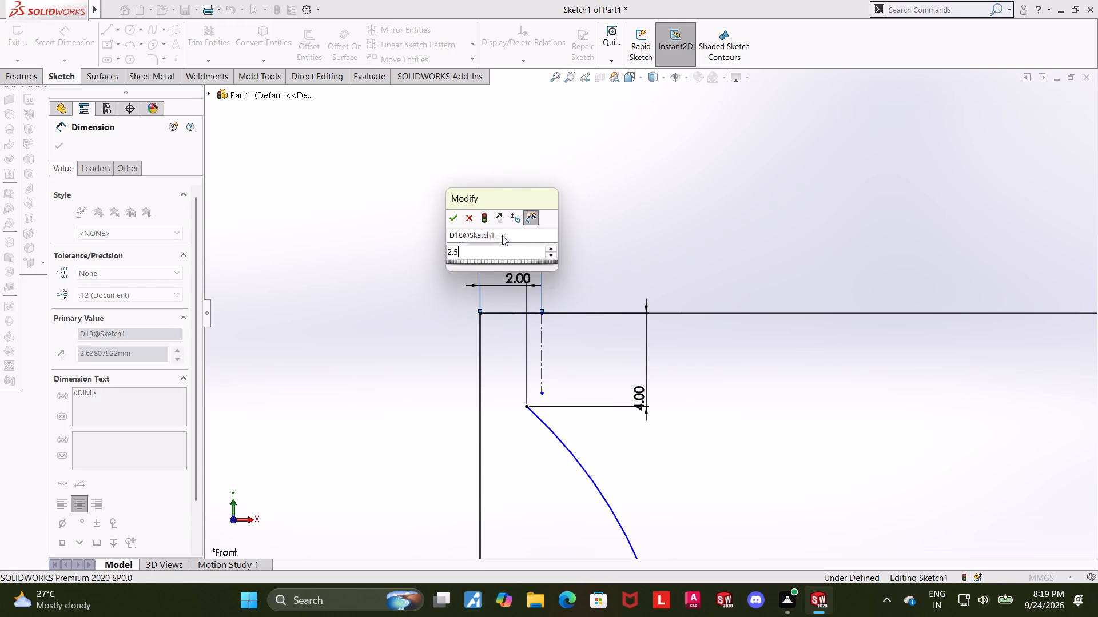
key(Escape)
key(Escape)
Draw a three-point arc from the R20 arc's upper end to the long vertical line's top end, bulging out to the short centerline.
click(128, 44)
scroll(541, 413, down, 2)
click(535, 391)
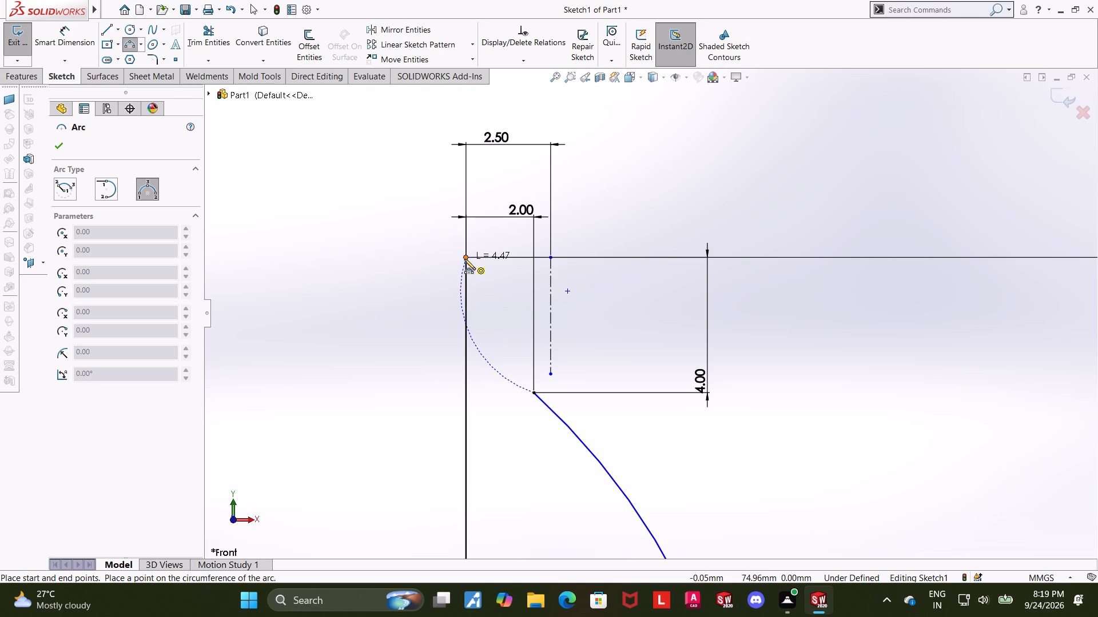
click(464, 259)
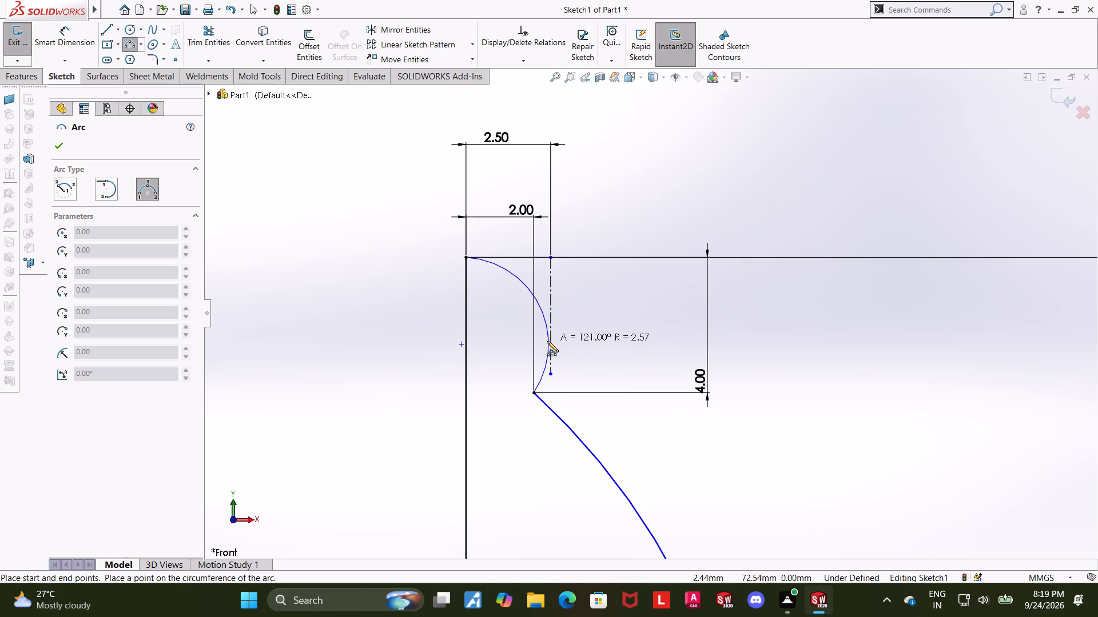
click(551, 342)
key(Escape)
key(Escape)
key(Escape)
Make the new top arc tangent to the short vertical centerline.
scroll(650, 335, up, 2)
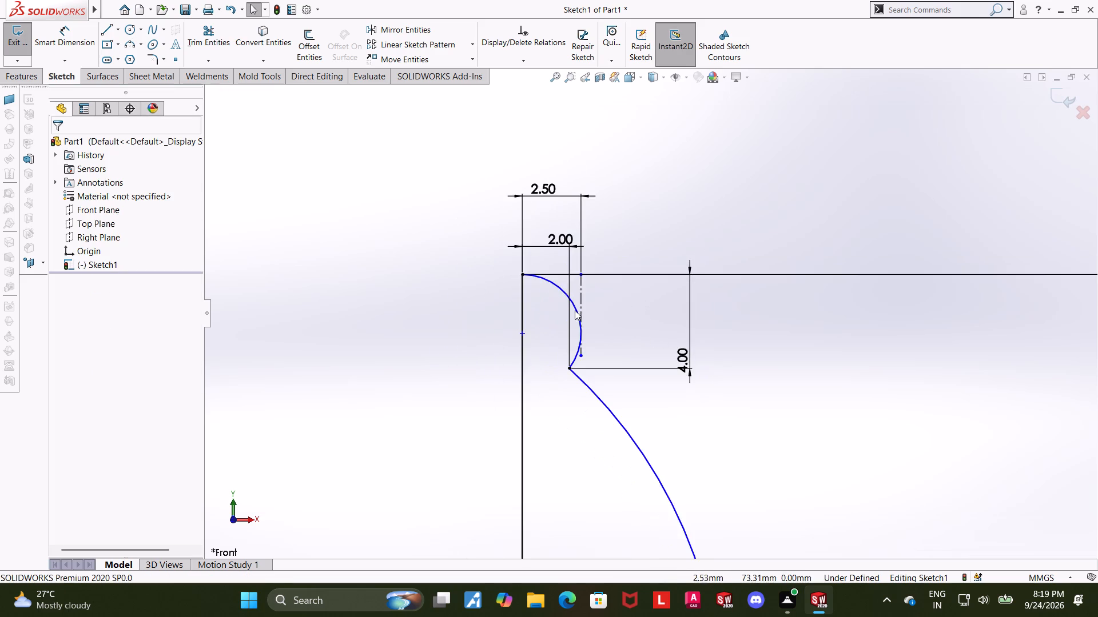
scroll(570, 308, down, 4)
key(Escape)
click(607, 325)
ctrl+click(614, 324)
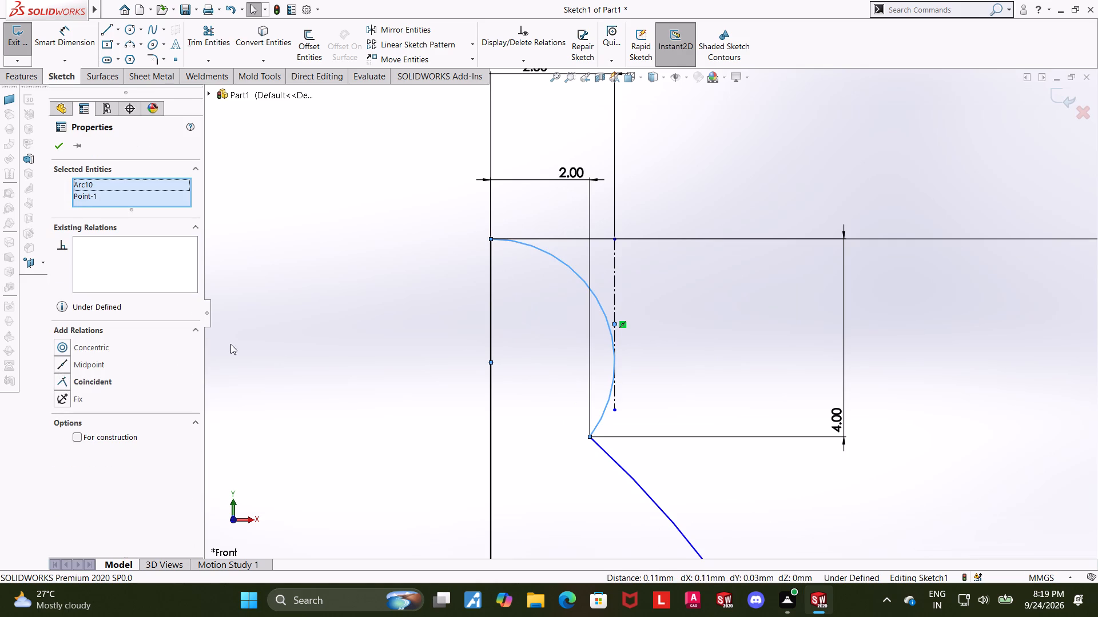
key(Escape)
key(Escape)
click(614, 290)
ctrl+click(599, 301)
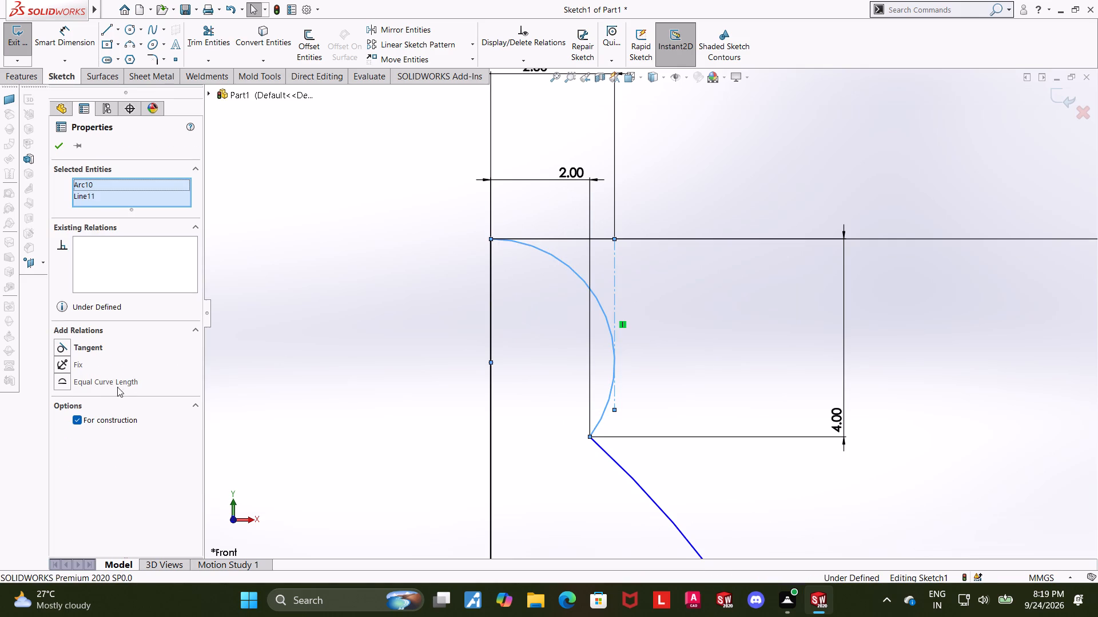
click(63, 349)
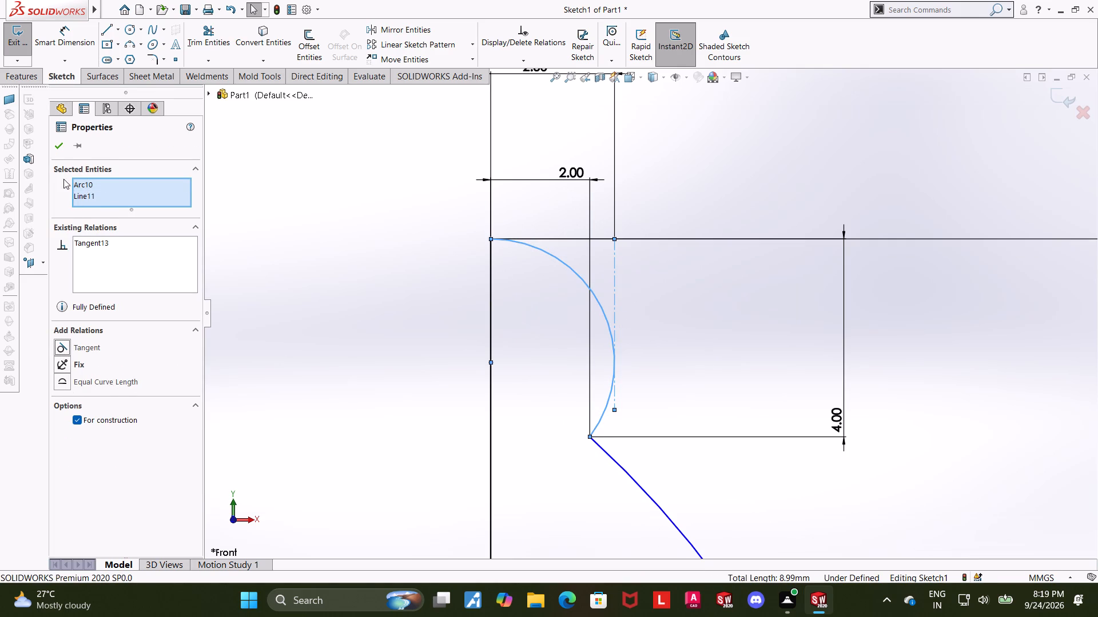
click(57, 141)
Delete the 10 mm horizontal dimension of the small bulge arc below the R20 arc.
scroll(478, 320, up, 5)
scroll(737, 418, up, 4)
scroll(677, 413, down, 1)
scroll(677, 413, up, 5)
scroll(682, 424, down, 2)
key(Escape)
key(Escape)
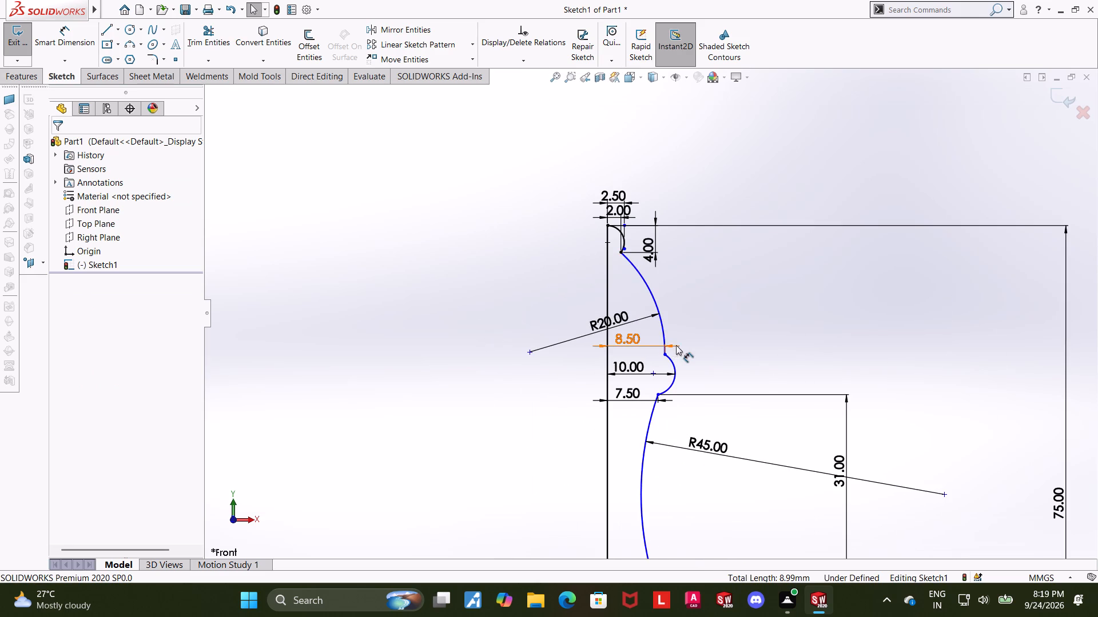
scroll(676, 345, down, 5)
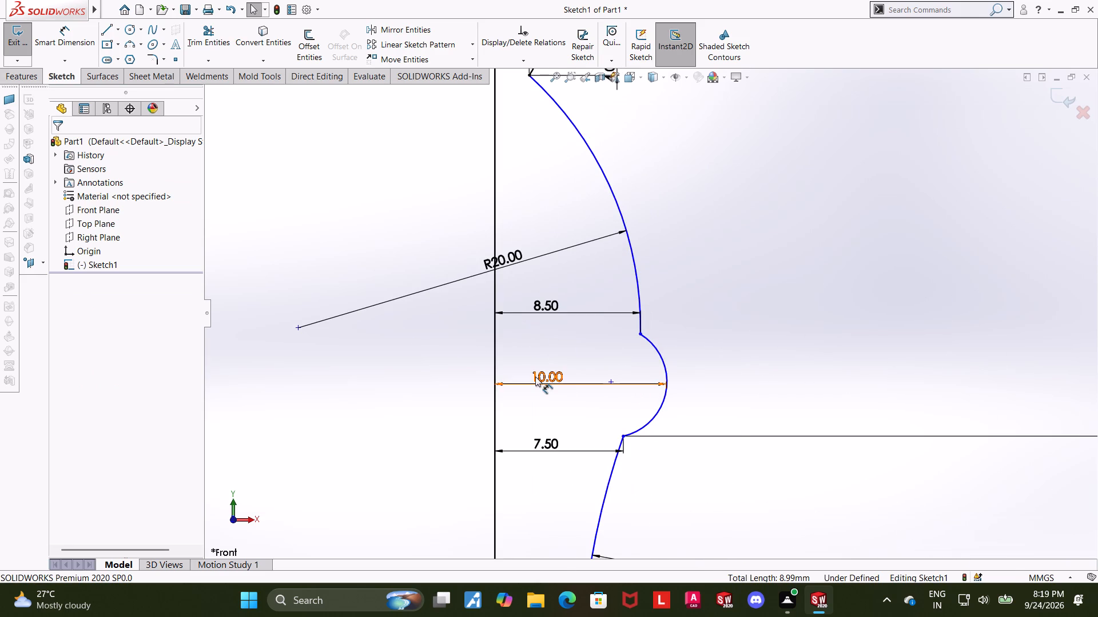
right_click(535, 376)
click(569, 453)
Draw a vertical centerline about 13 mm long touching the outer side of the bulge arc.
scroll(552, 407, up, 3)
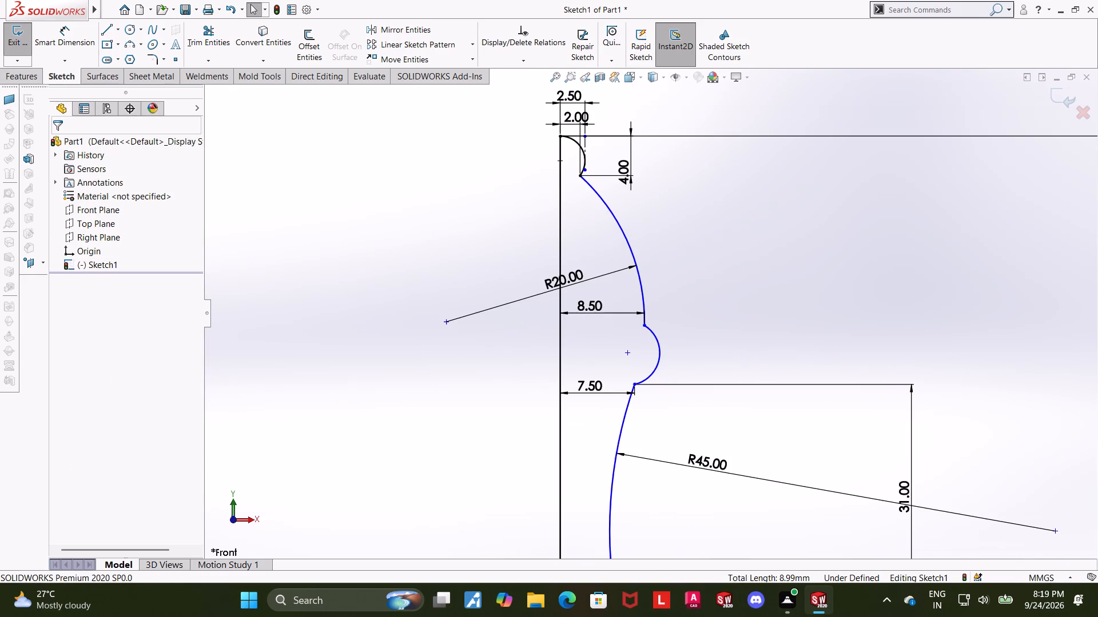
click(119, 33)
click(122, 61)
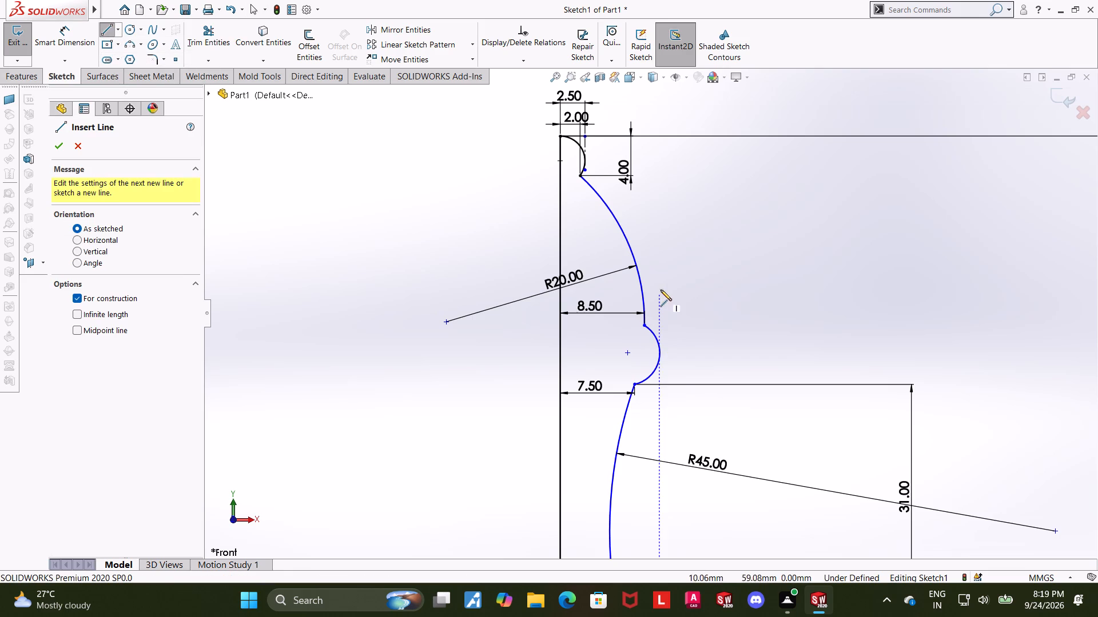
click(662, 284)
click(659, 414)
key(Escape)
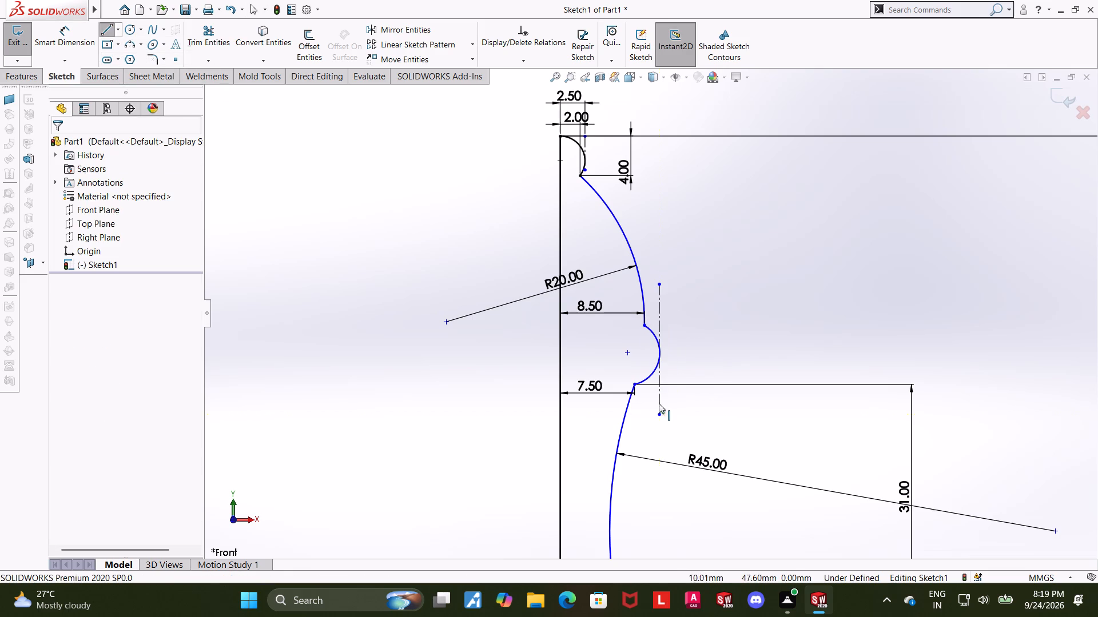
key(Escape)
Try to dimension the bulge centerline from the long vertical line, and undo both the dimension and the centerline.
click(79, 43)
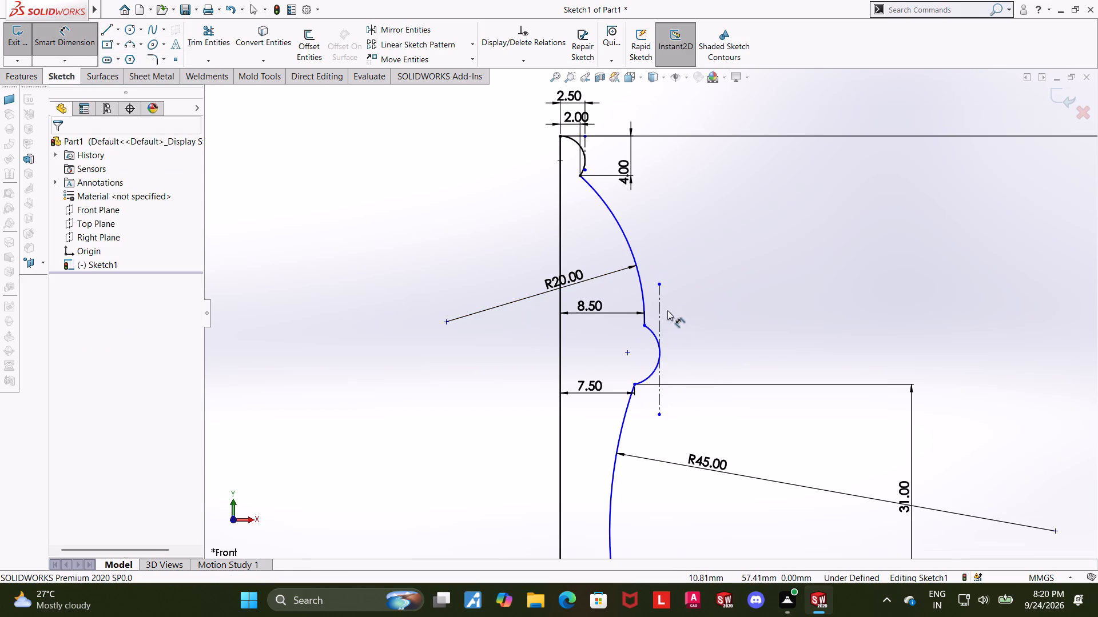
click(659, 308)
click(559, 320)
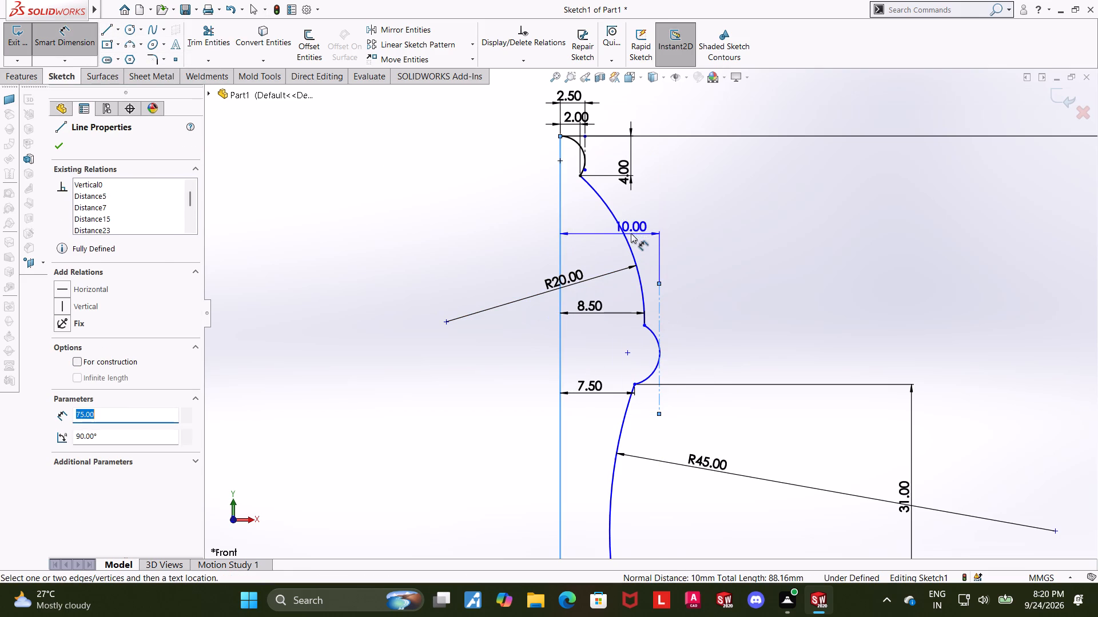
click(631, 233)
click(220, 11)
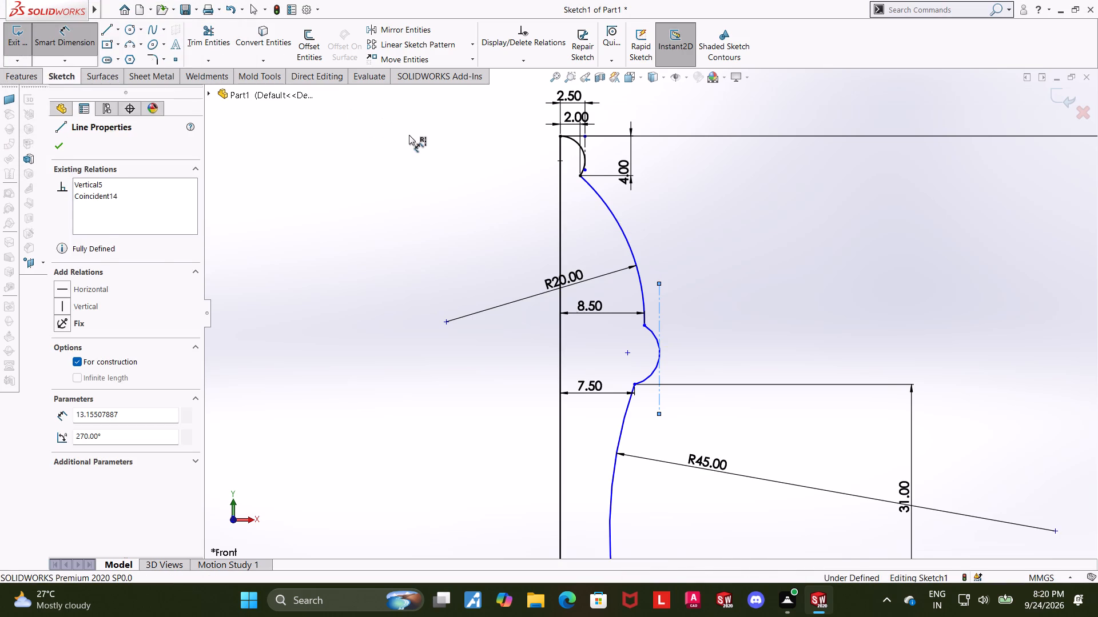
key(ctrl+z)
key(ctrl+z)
Draw a vertical centerline about 15 mm long just outside the bulge arc, without touching it.
click(117, 31)
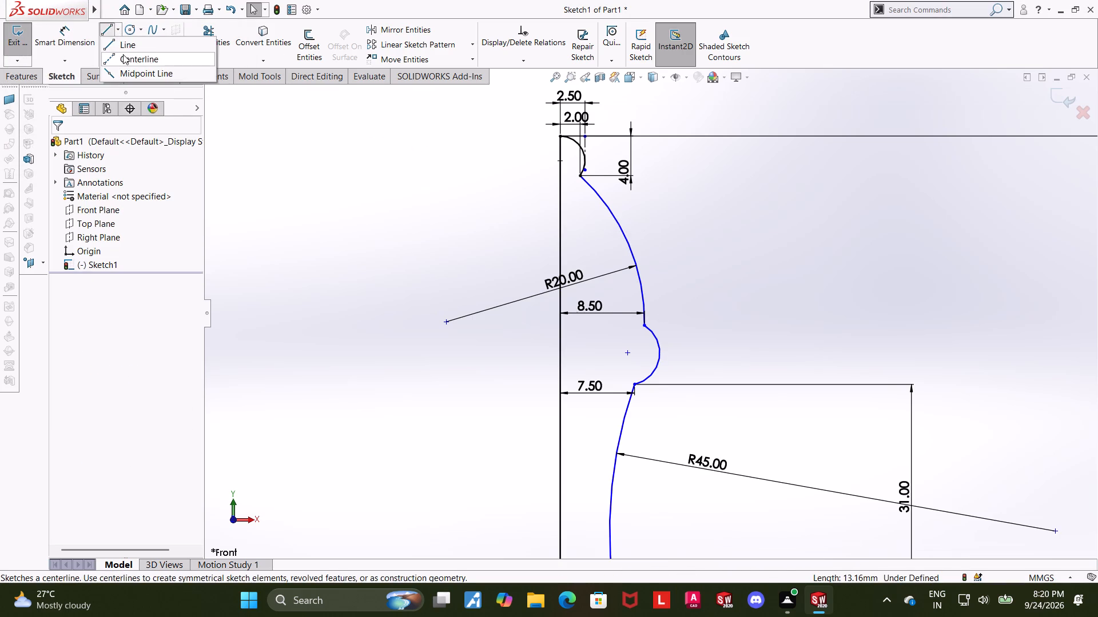
click(123, 54)
click(666, 266)
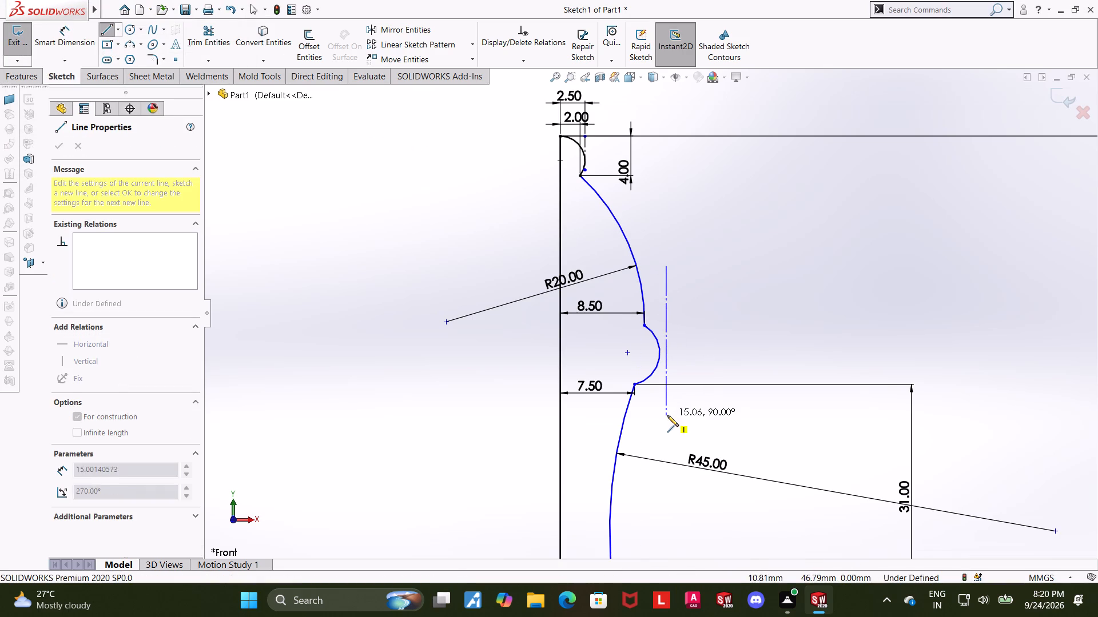
click(667, 415)
key(Escape)
key(Escape)
Dimension the upper bulge's vertical centerline 10 mm from the long vertical axis line.
click(67, 46)
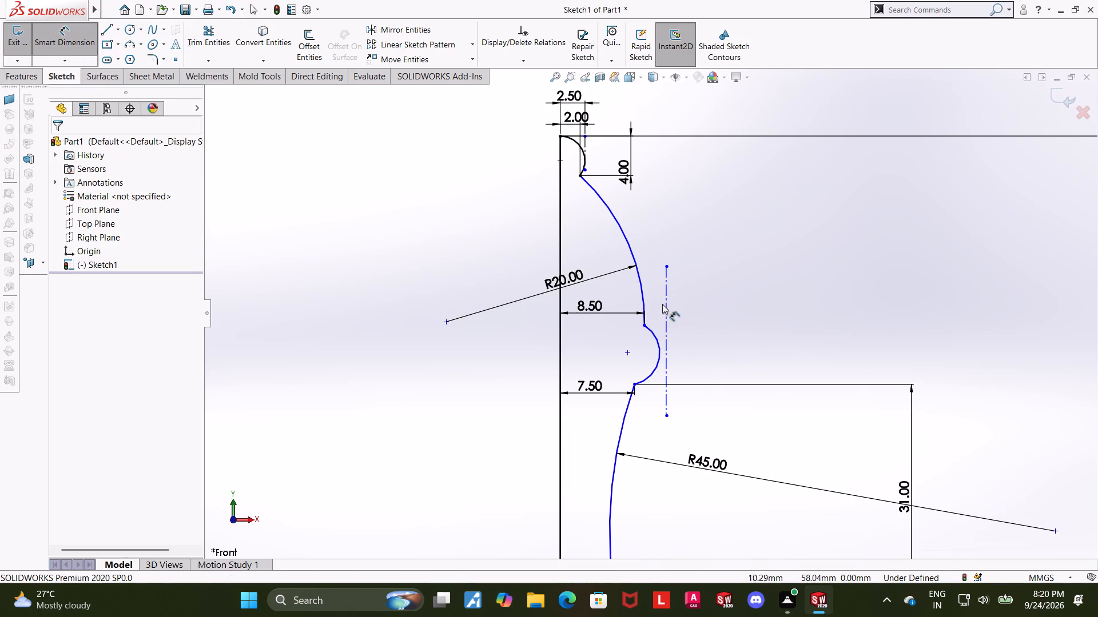
click(666, 305)
click(561, 258)
click(632, 244)
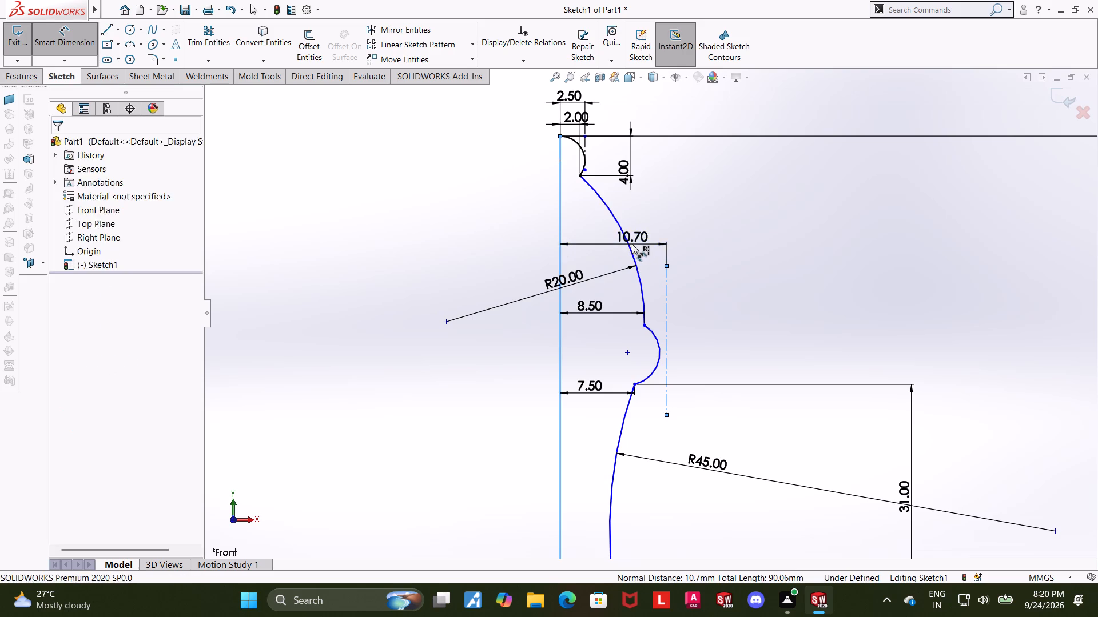
text(10)
key(Return)
key(Escape)
key(Escape)
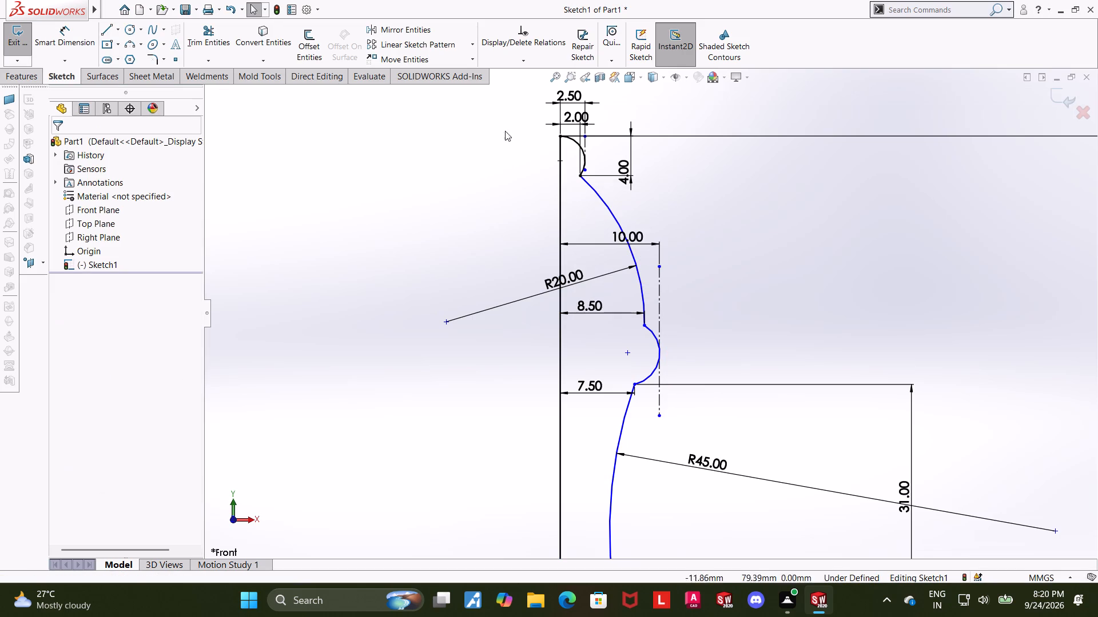
Add a tangent relation between the small upper bulge arc and its vertical centerline.
scroll(681, 384, down, 5)
click(631, 301)
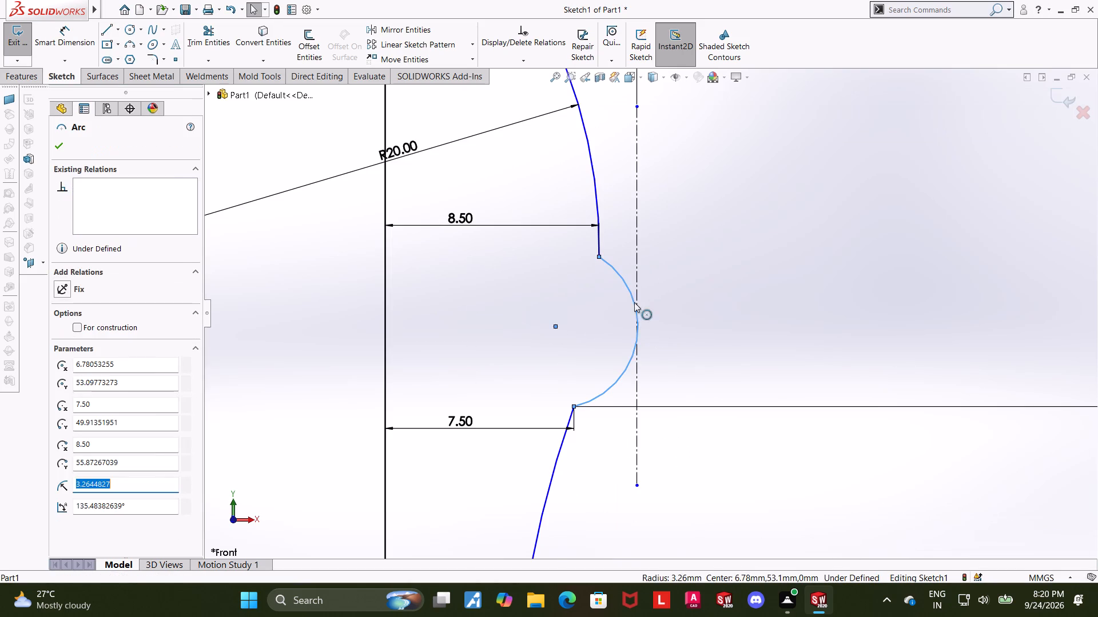
ctrl+click(638, 297)
key(Escape)
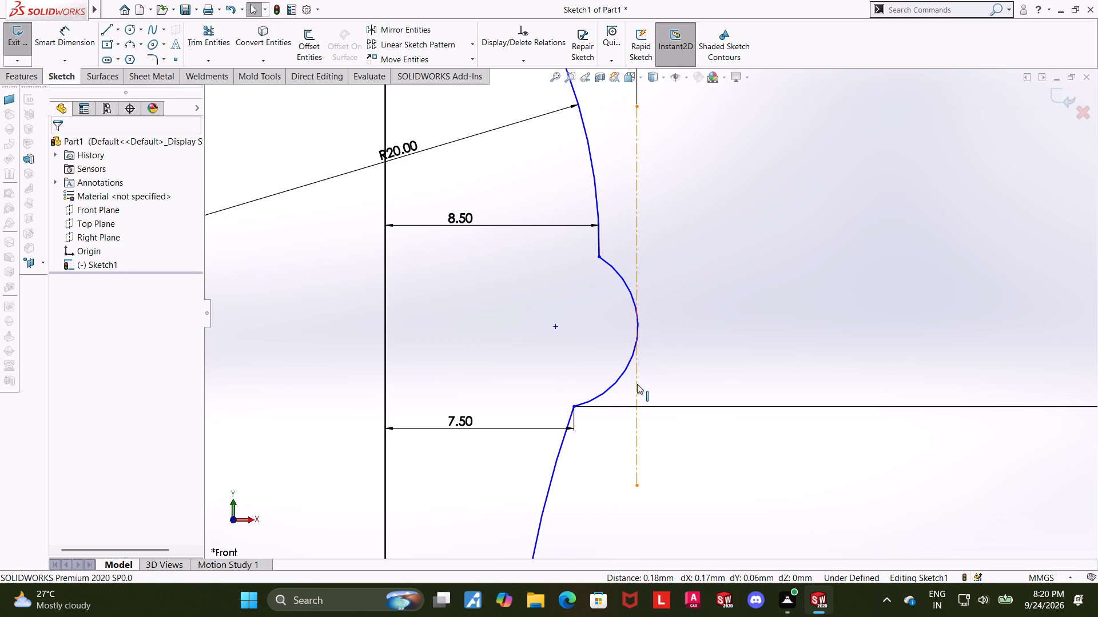
click(637, 384)
ctrl+click(627, 368)
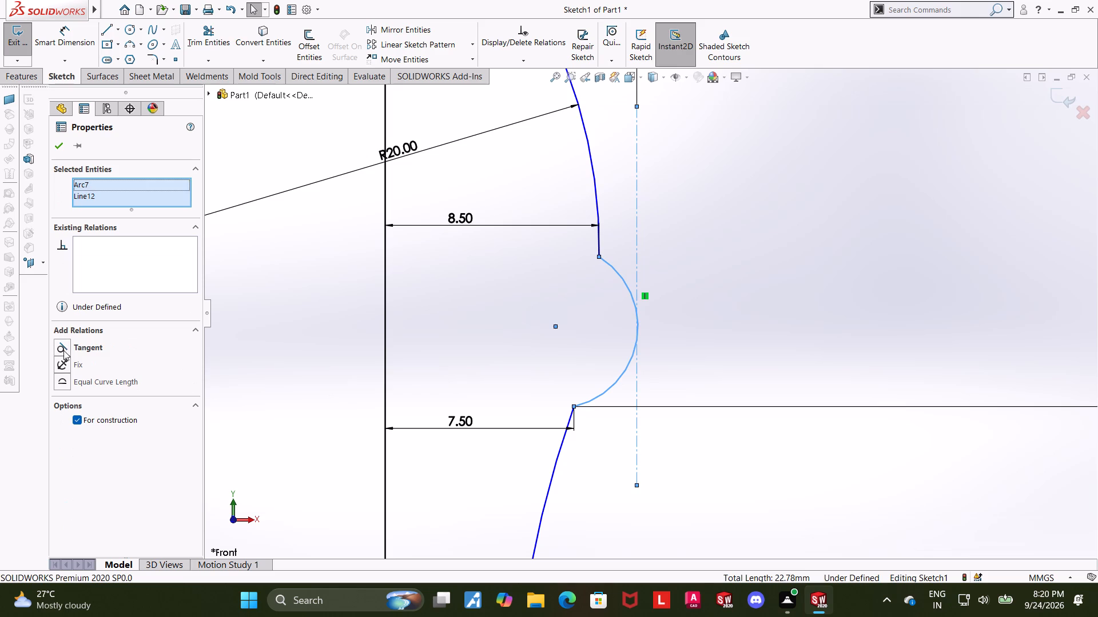
click(63, 350)
click(61, 149)
Delete the 14 mm horizontal dimension attached to the R6 arc near the base.
scroll(893, 330, up, 5)
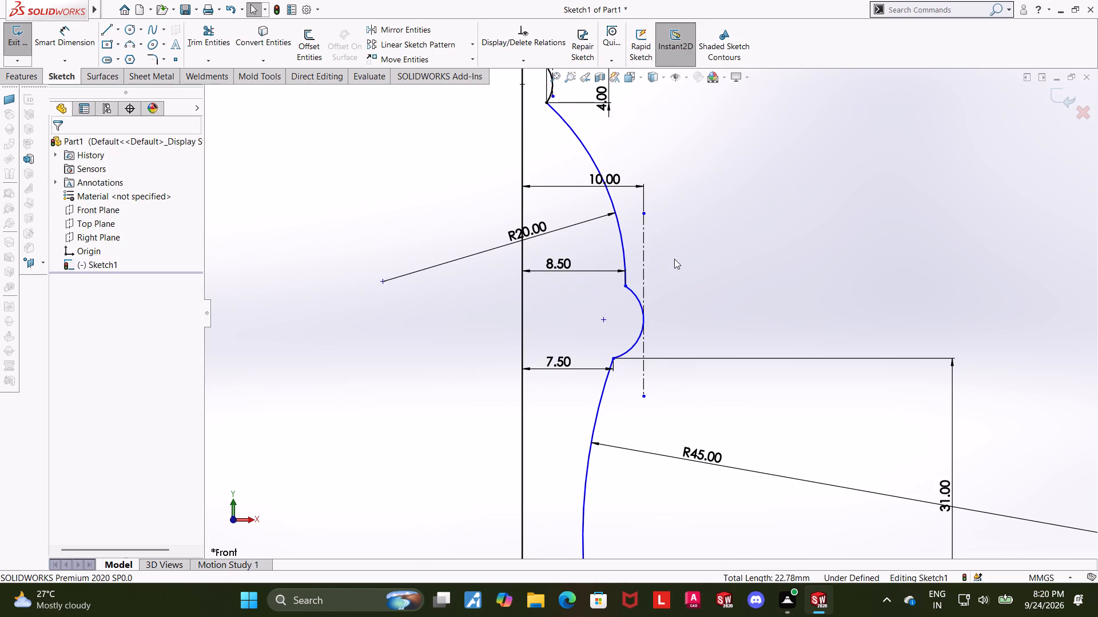
scroll(640, 242, up, 2)
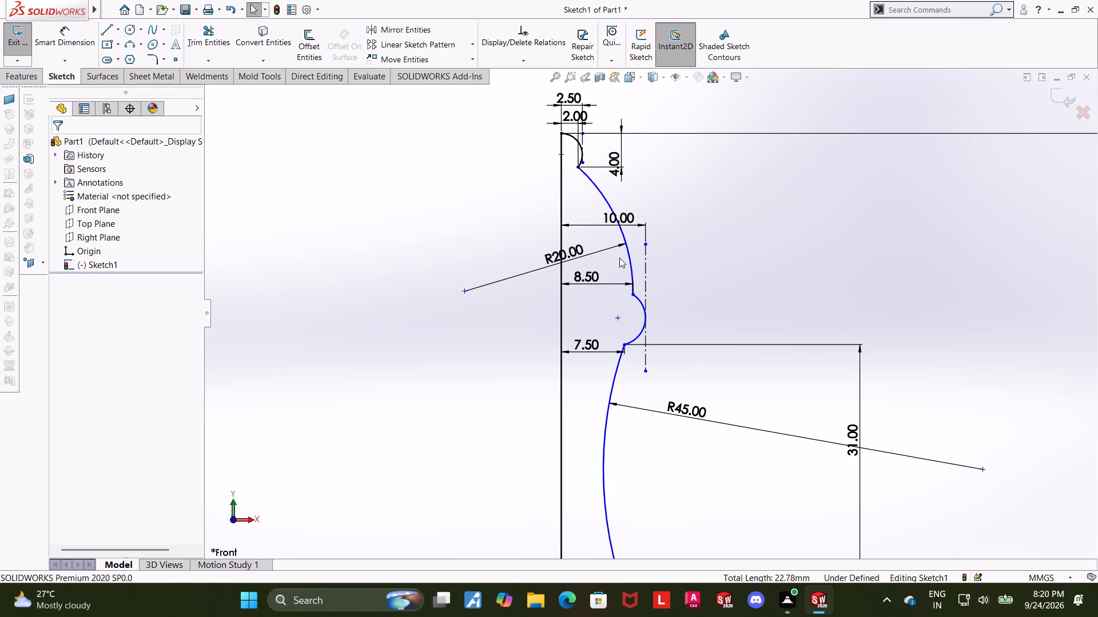
scroll(619, 258, down, 1)
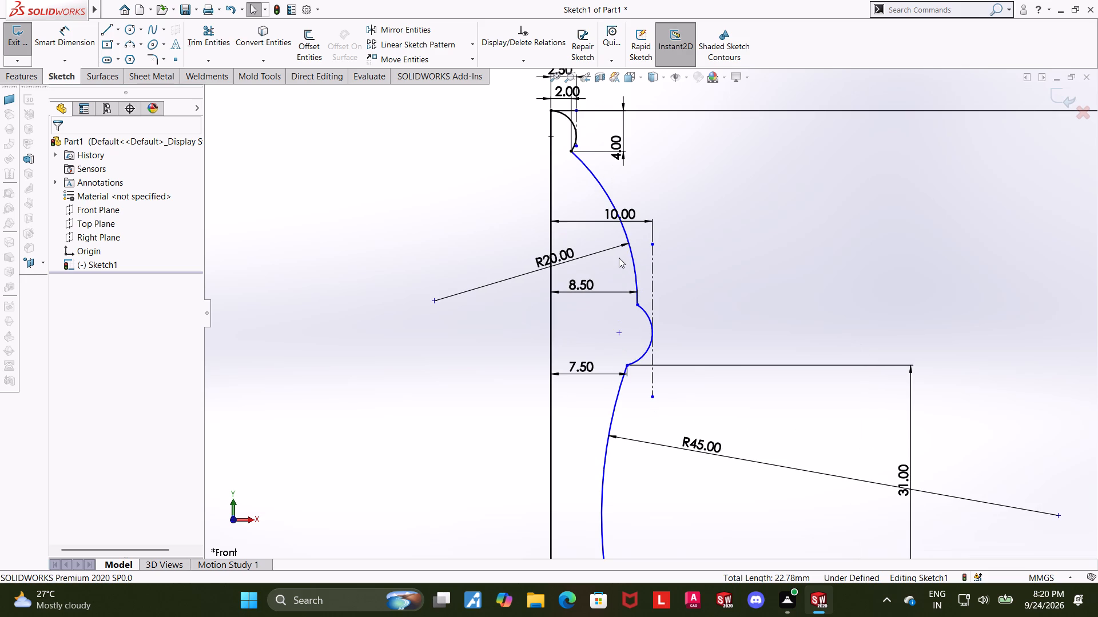
scroll(619, 258, up, 3)
scroll(638, 406, down, 1)
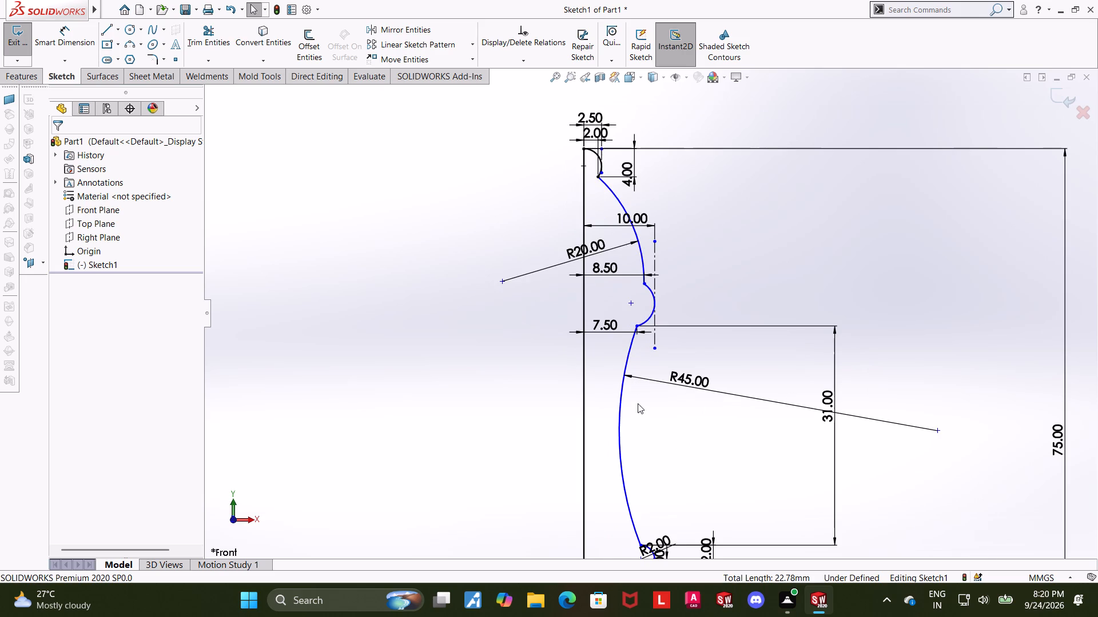
scroll(638, 403, up, 3)
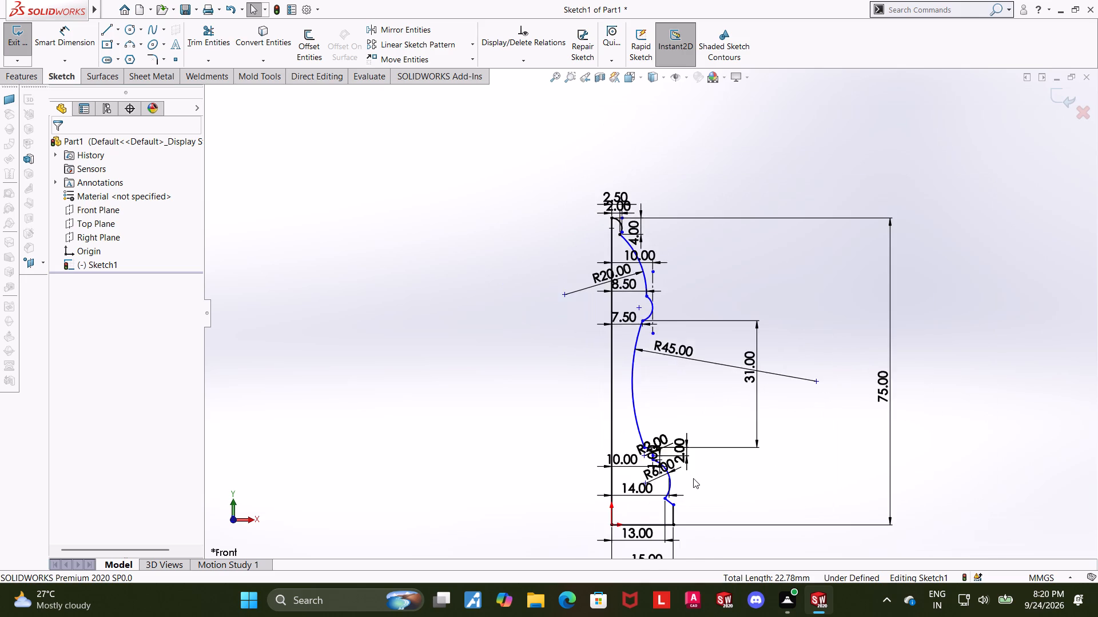
scroll(690, 472, up, 3)
scroll(659, 427, down, 7)
scroll(639, 289, up, 2)
scroll(647, 273, down, 5)
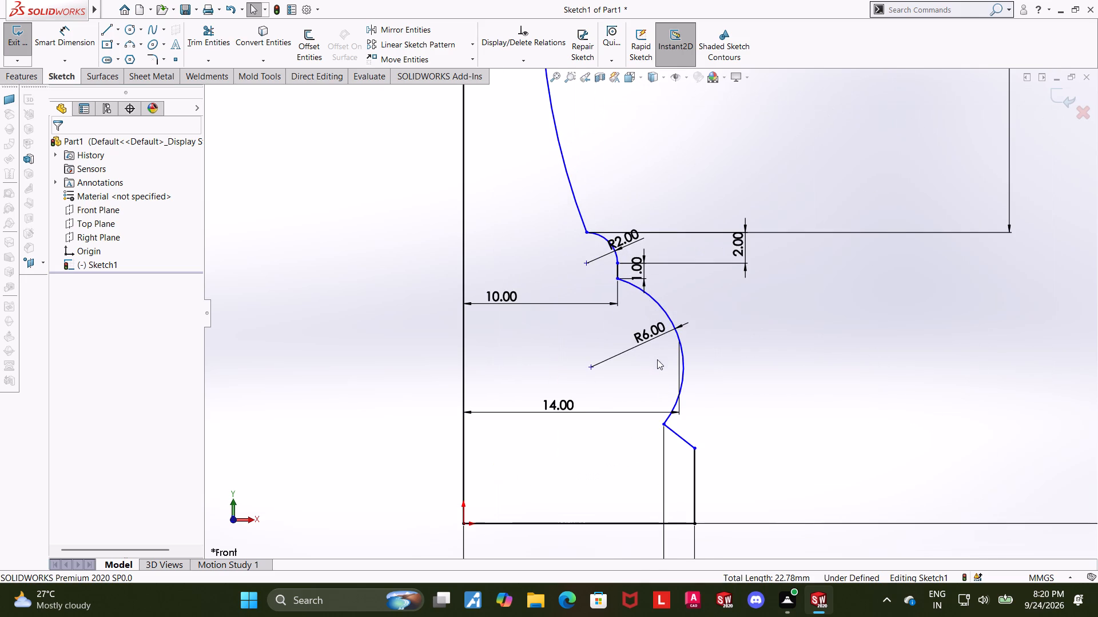
right_click(567, 403)
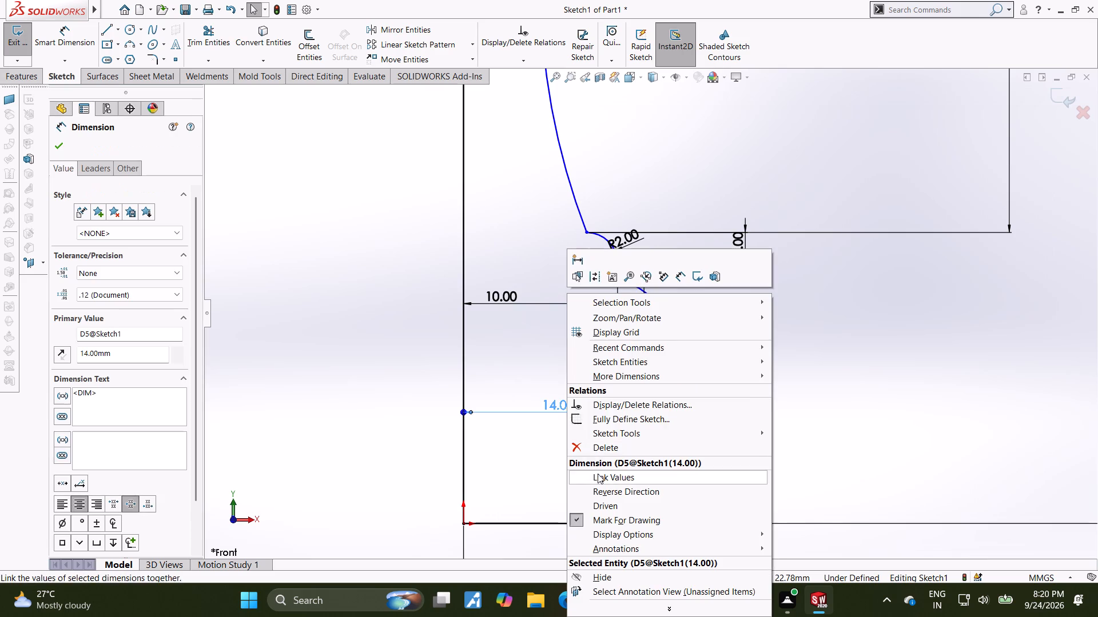
click(600, 451)
Draw a vertical centerline about 15 mm long just outside the R6 arc near the base.
click(121, 28)
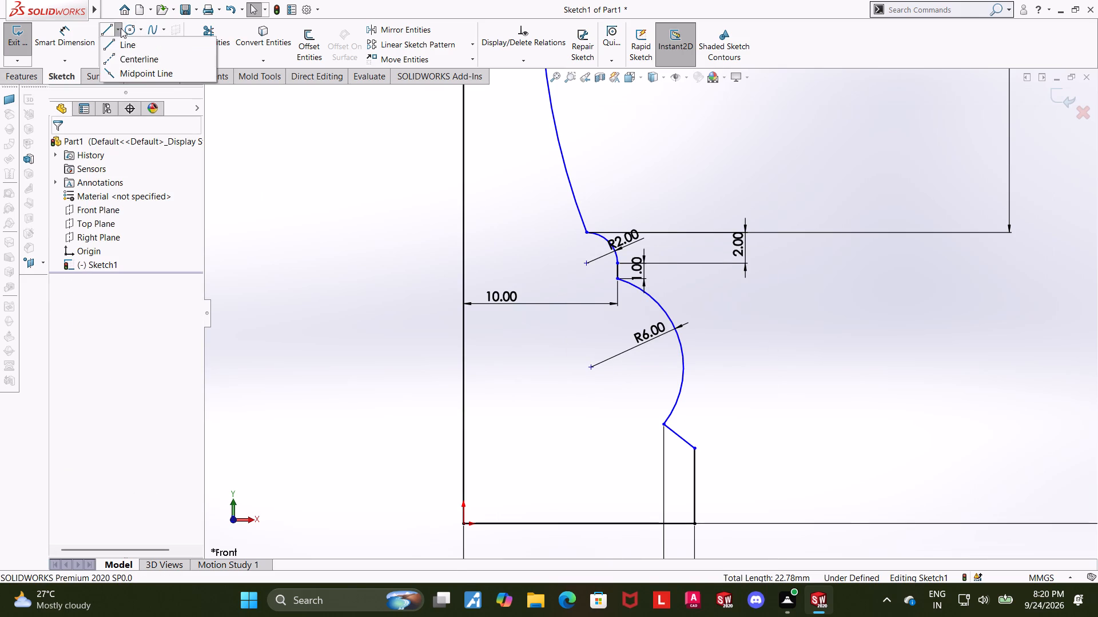
click(120, 58)
click(690, 277)
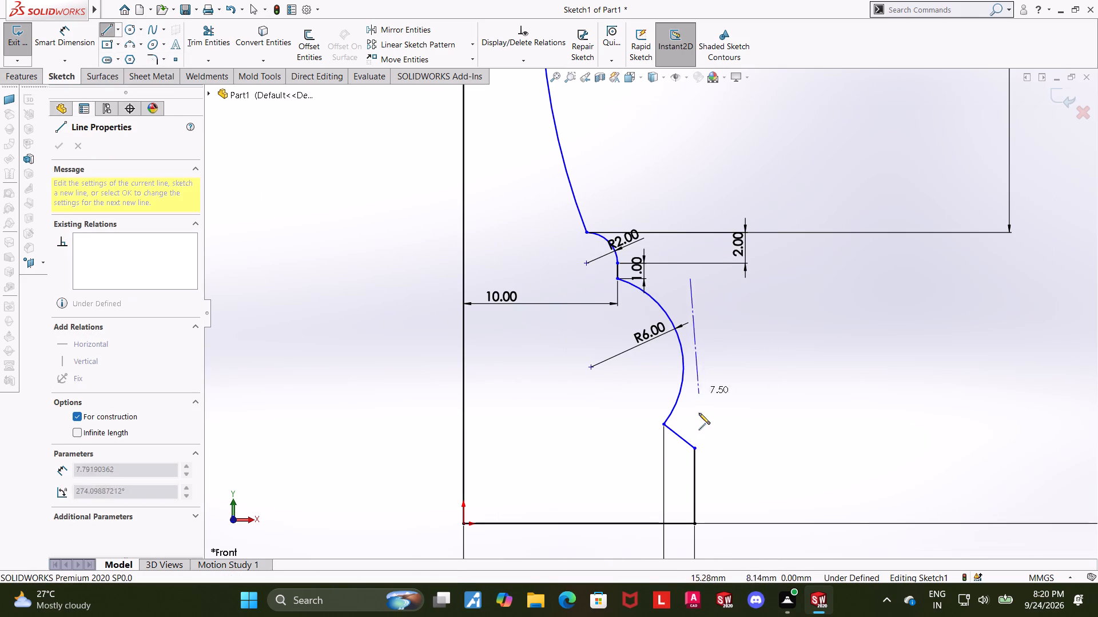
click(687, 513)
key(Escape)
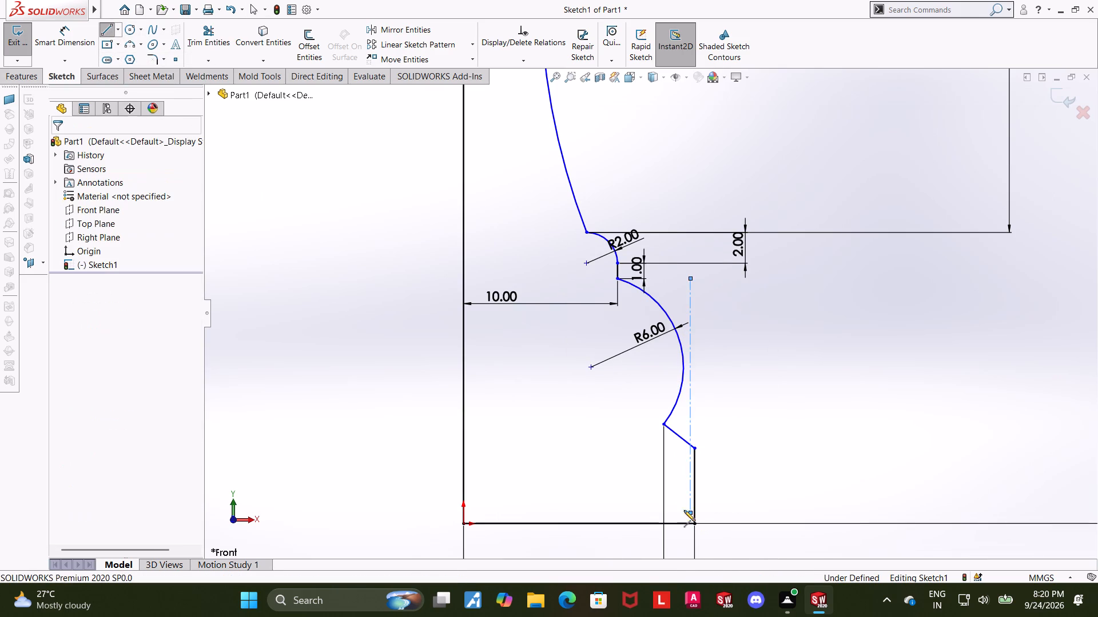
key(Escape)
Dimension the lower centerline 14 mm from the long vertical axis line.
click(85, 41)
click(467, 344)
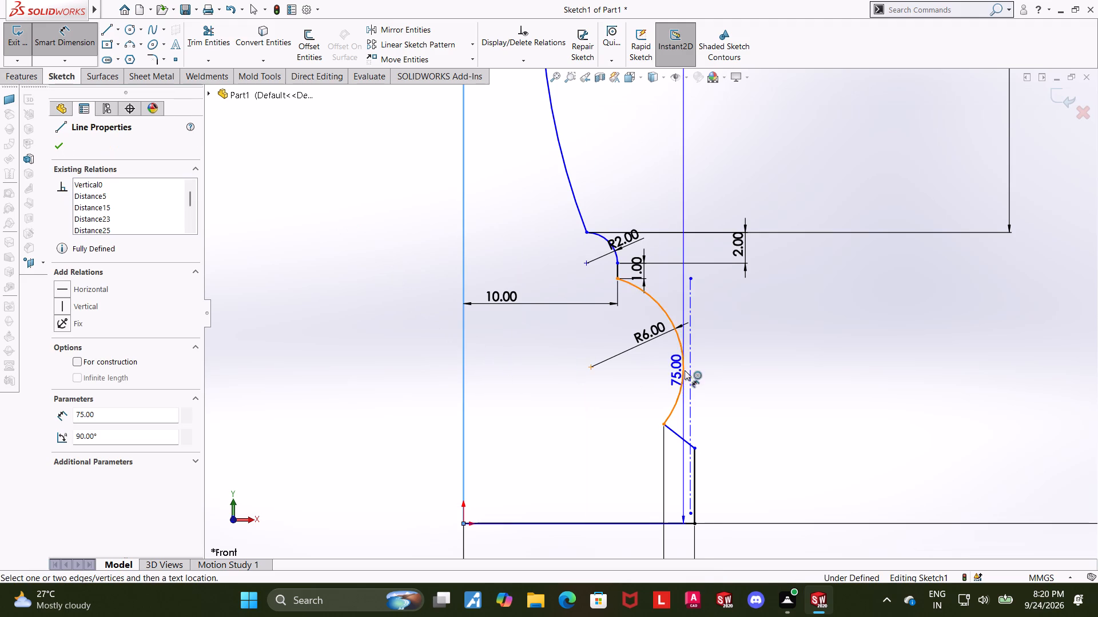
click(690, 369)
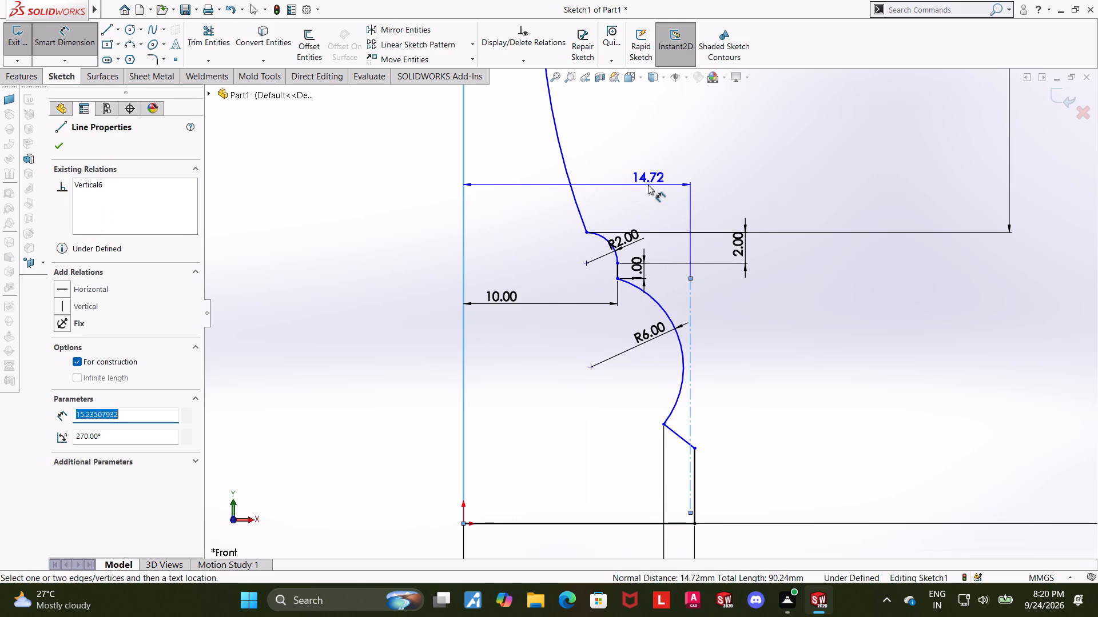
click(648, 185)
text(14)
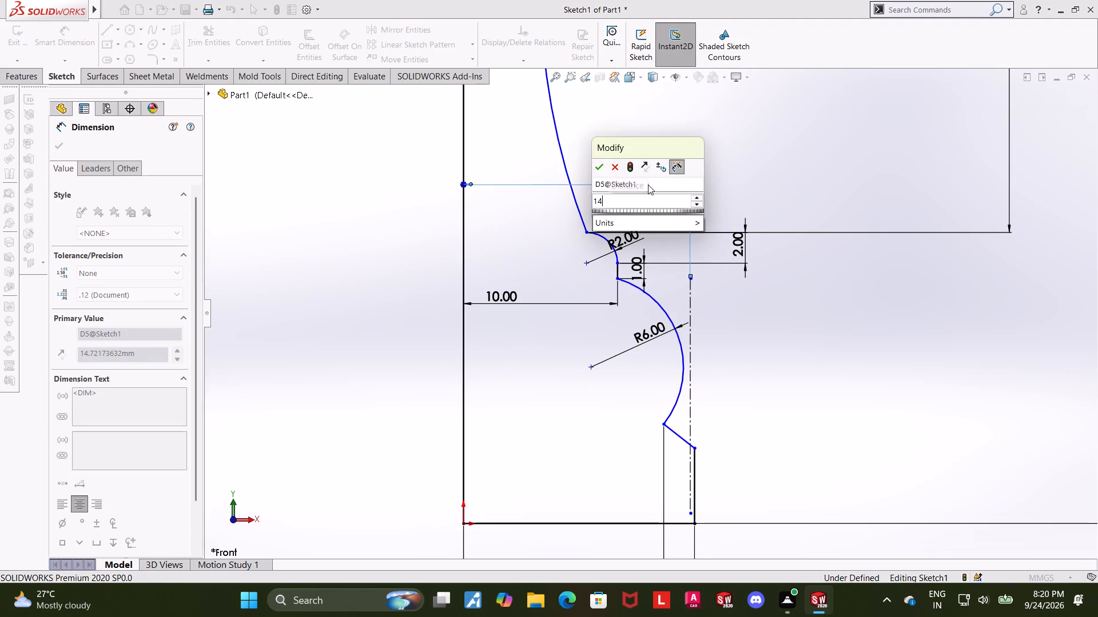
key(Return)
key(Escape)
key(Escape)
Add a tangent relation between the R6 arc and its vertical centerline.
scroll(700, 318, down, 3)
click(657, 370)
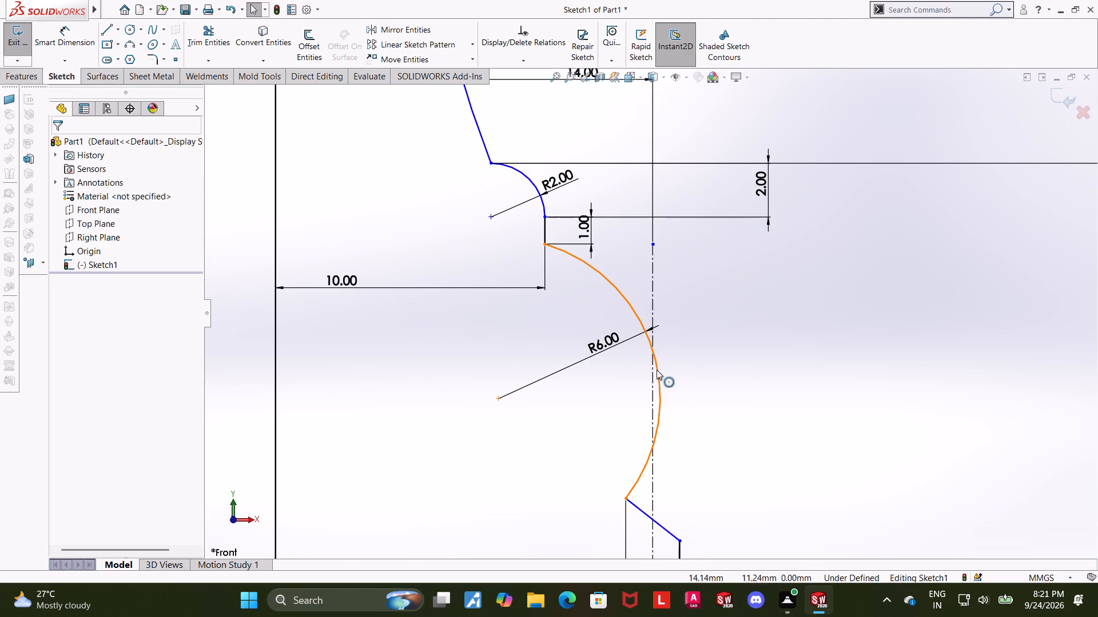
ctrl+click(652, 365)
click(59, 348)
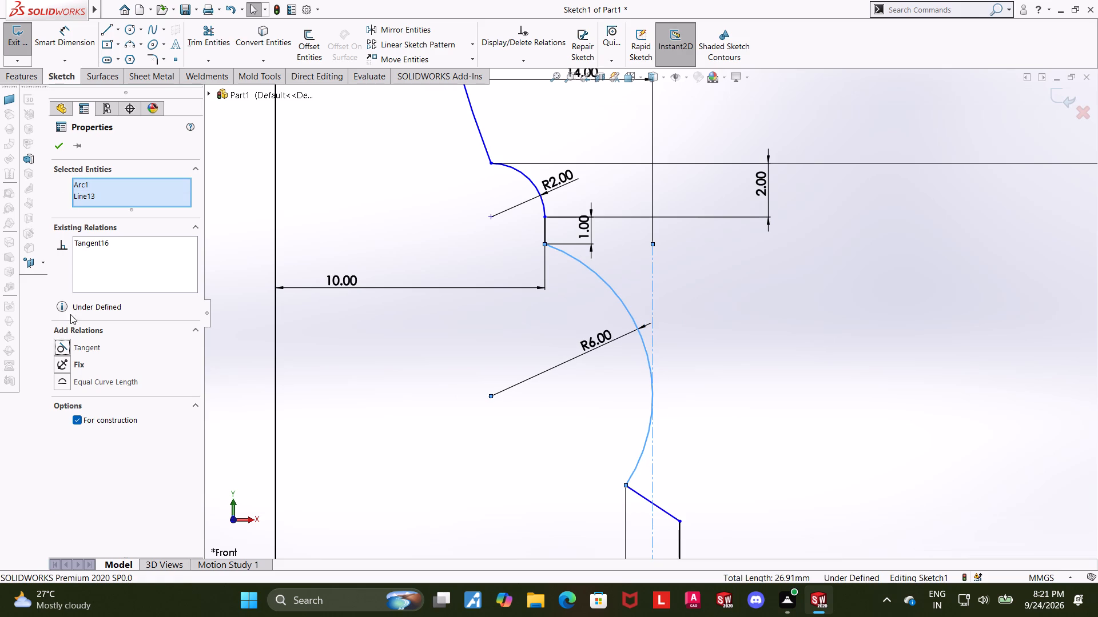
click(62, 142)
Dimension the top of the short outer vertical edge 3 mm above the base line.
scroll(698, 357, up, 6)
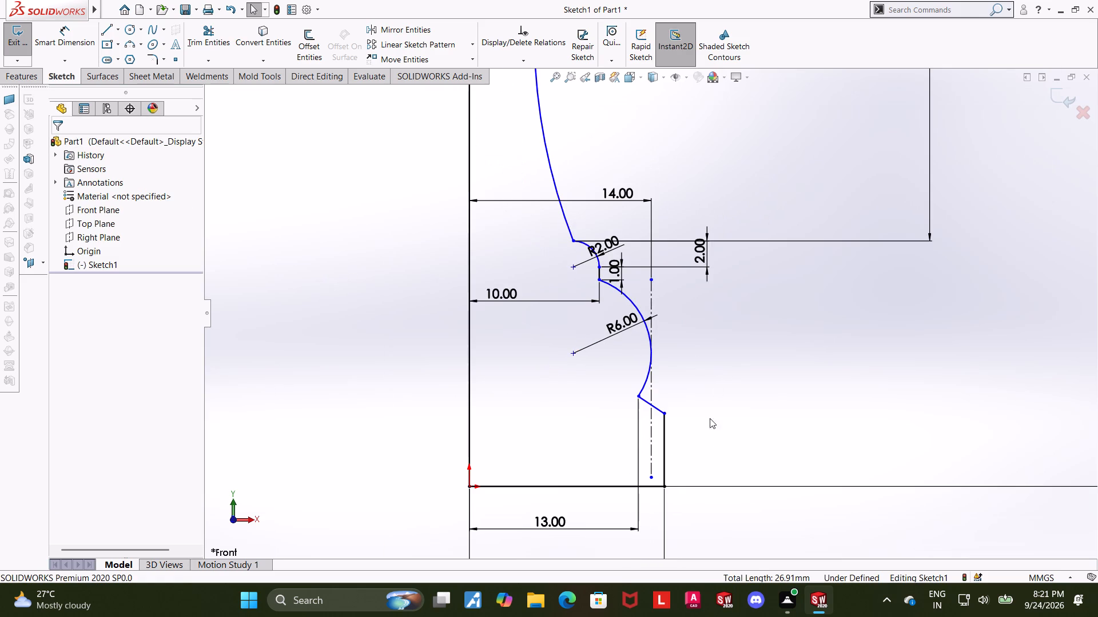
scroll(703, 486, up, 1)
click(704, 486)
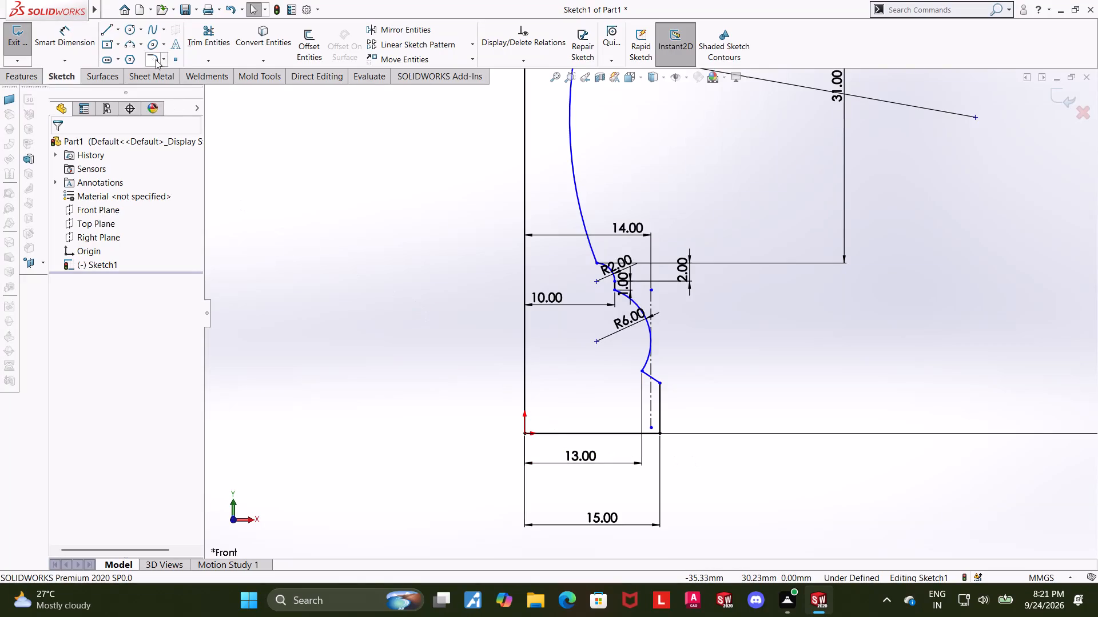
click(85, 31)
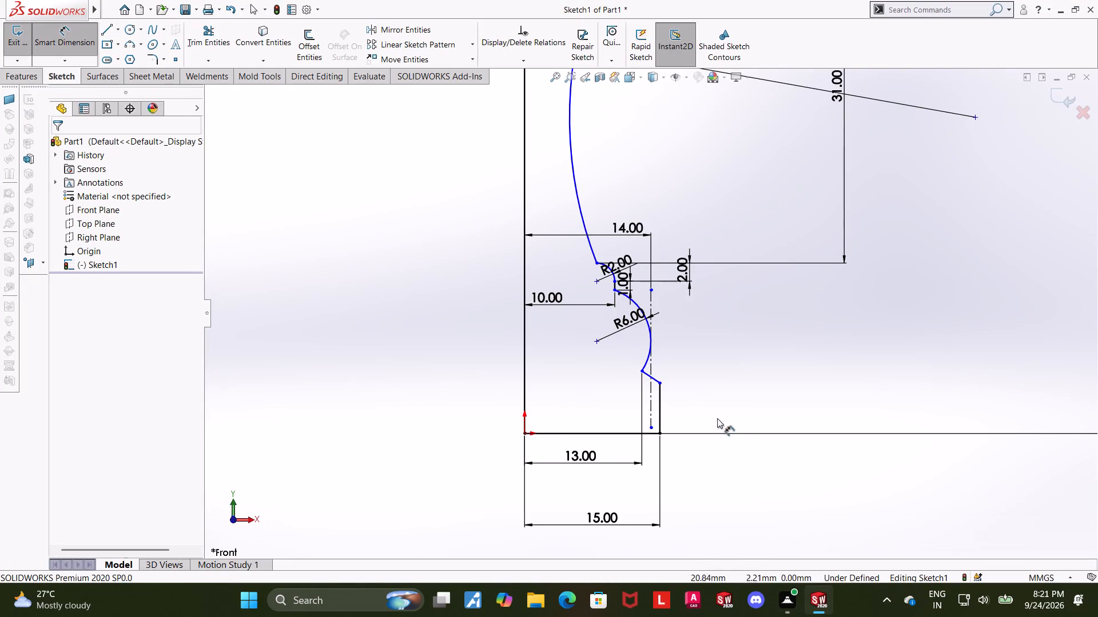
click(659, 384)
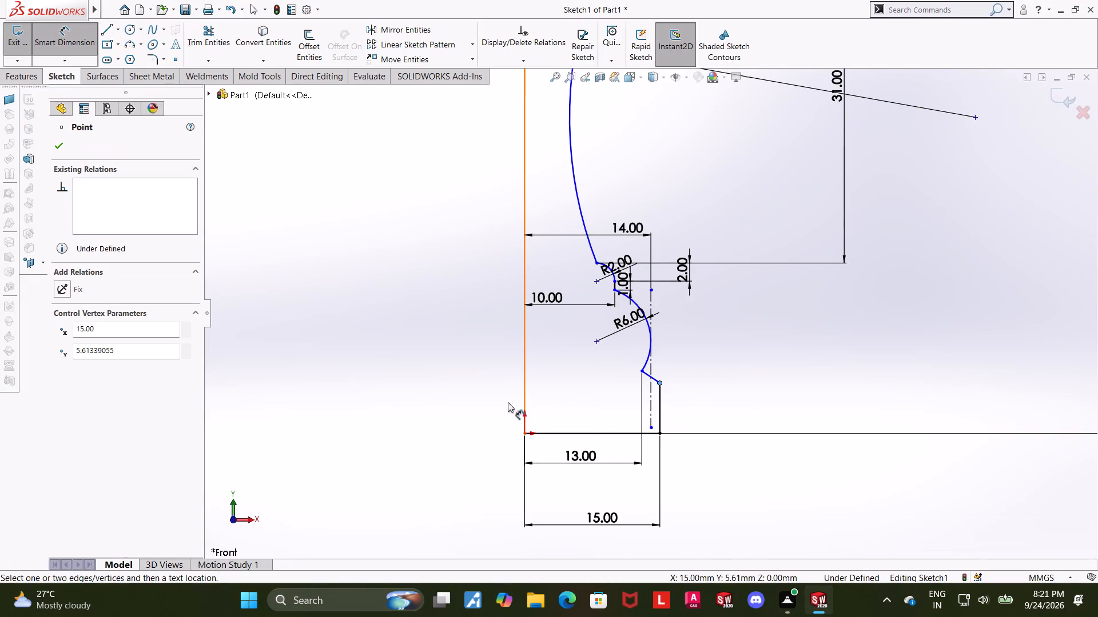
click(591, 436)
click(731, 414)
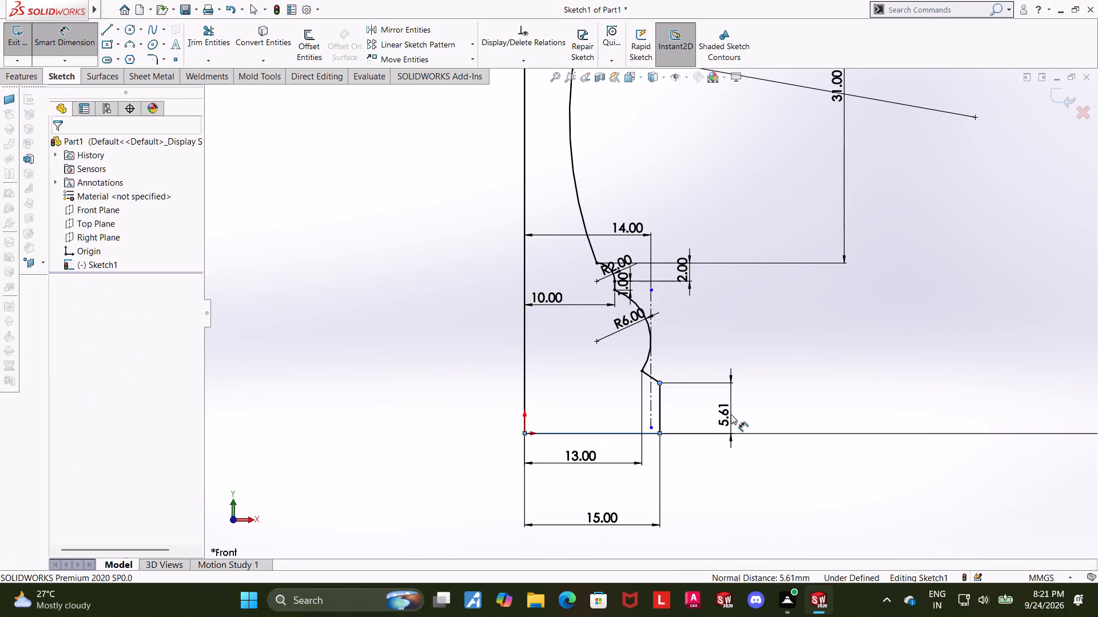
key(3)
key(Return)
key(Escape)
key(Escape)
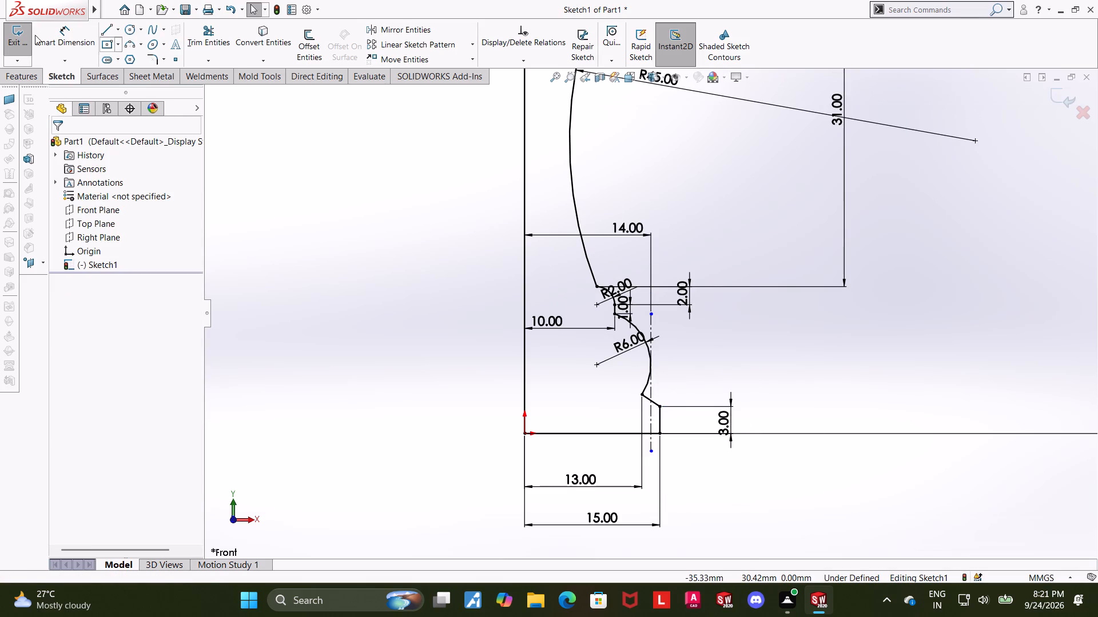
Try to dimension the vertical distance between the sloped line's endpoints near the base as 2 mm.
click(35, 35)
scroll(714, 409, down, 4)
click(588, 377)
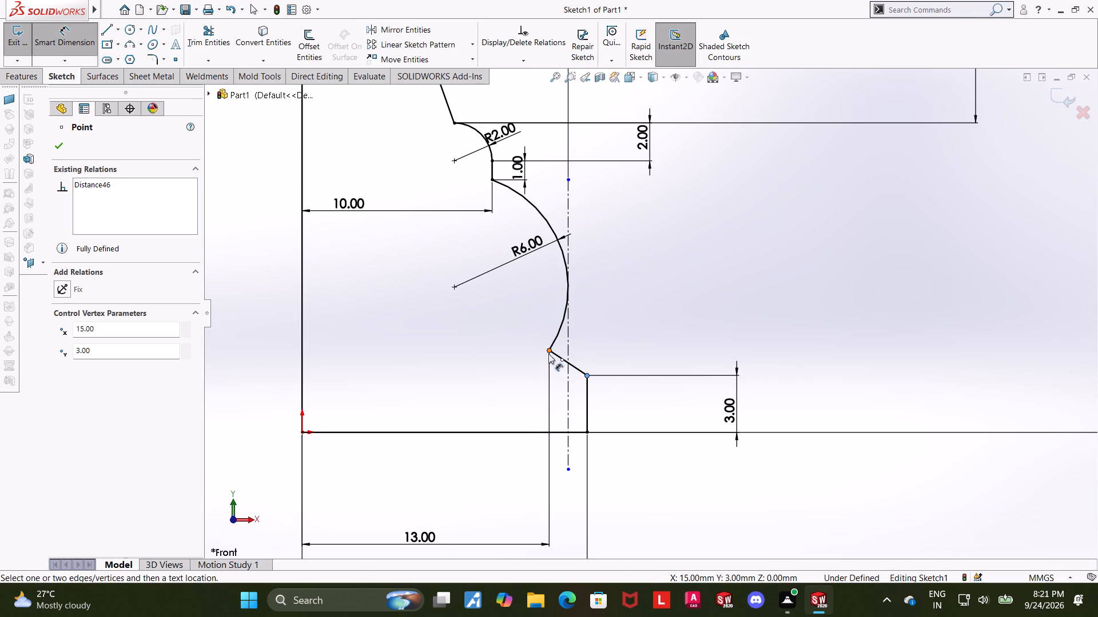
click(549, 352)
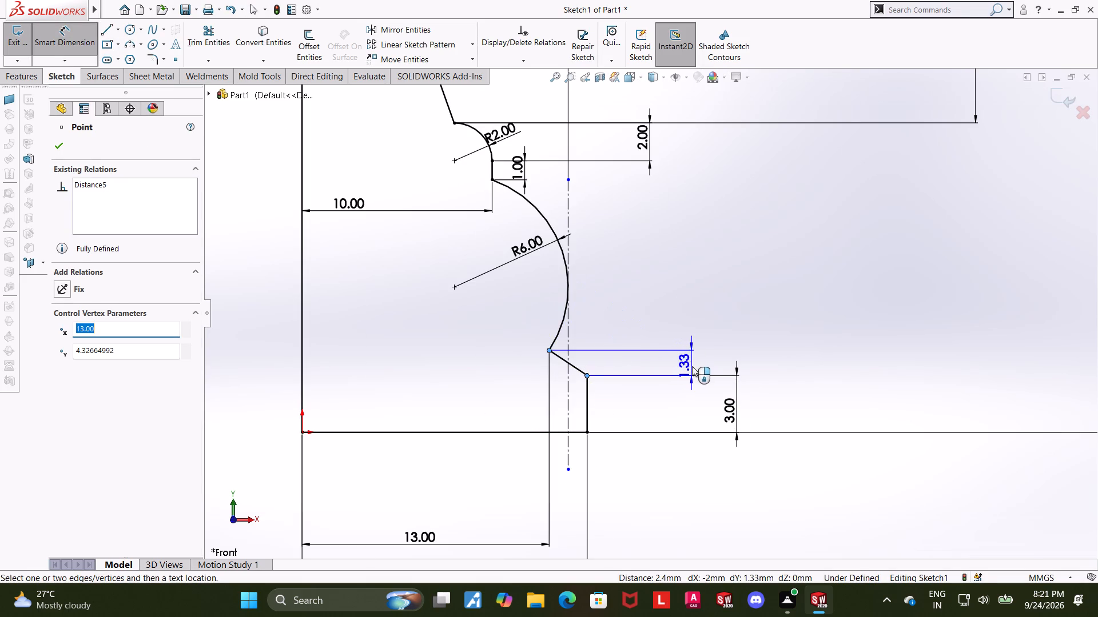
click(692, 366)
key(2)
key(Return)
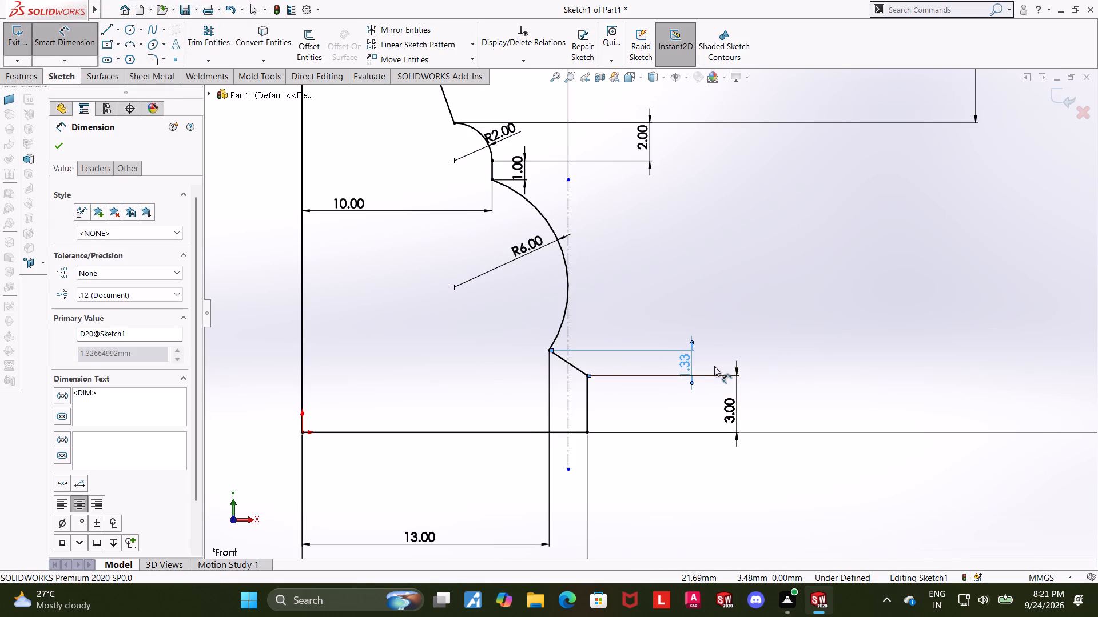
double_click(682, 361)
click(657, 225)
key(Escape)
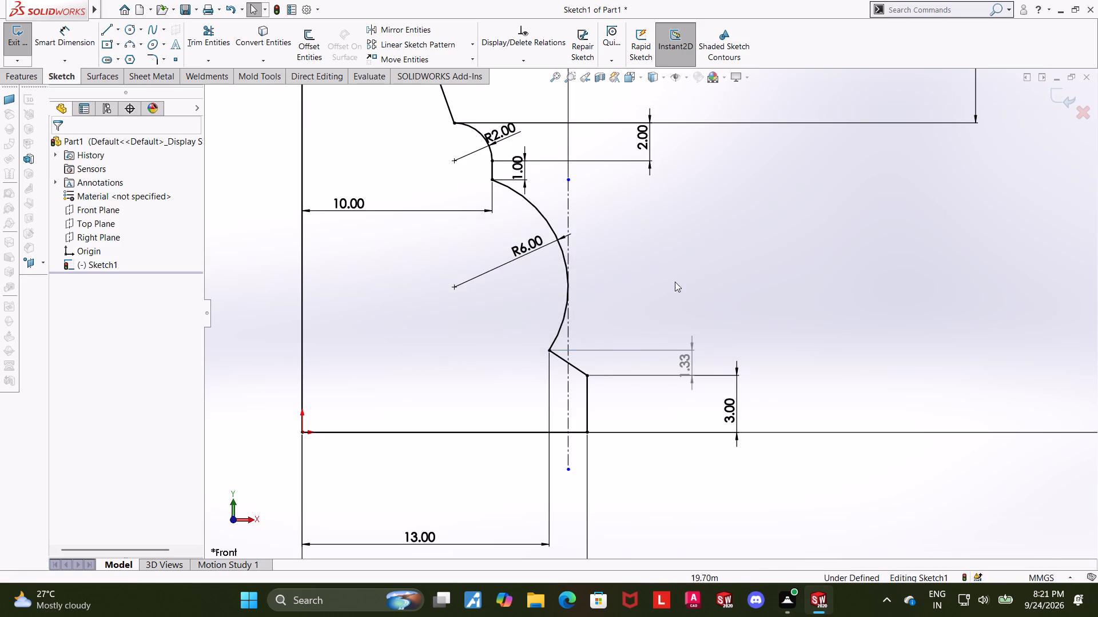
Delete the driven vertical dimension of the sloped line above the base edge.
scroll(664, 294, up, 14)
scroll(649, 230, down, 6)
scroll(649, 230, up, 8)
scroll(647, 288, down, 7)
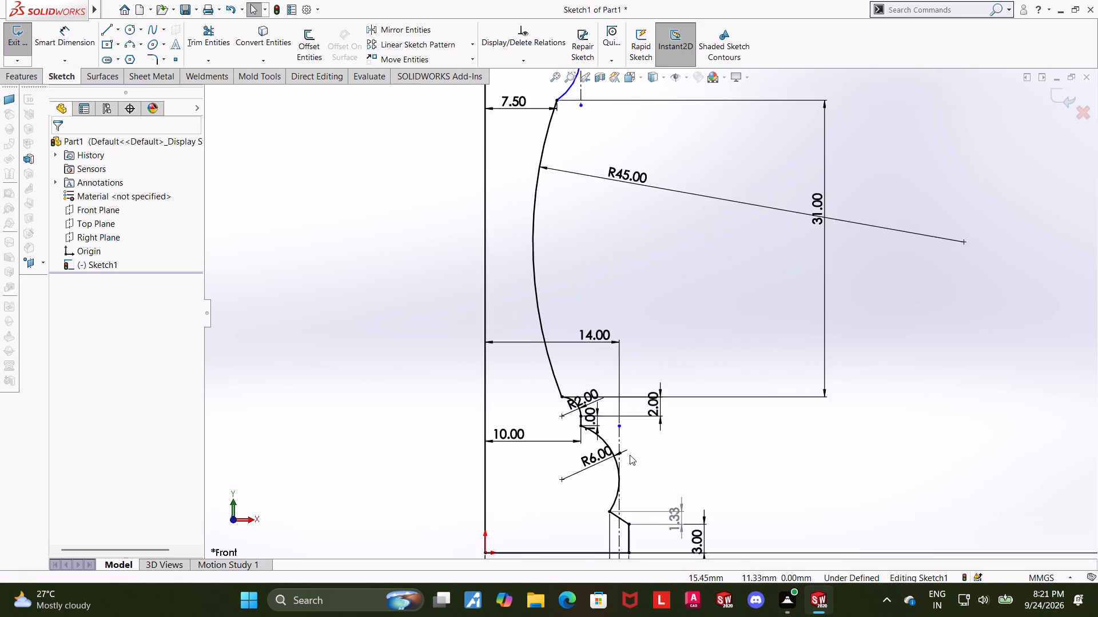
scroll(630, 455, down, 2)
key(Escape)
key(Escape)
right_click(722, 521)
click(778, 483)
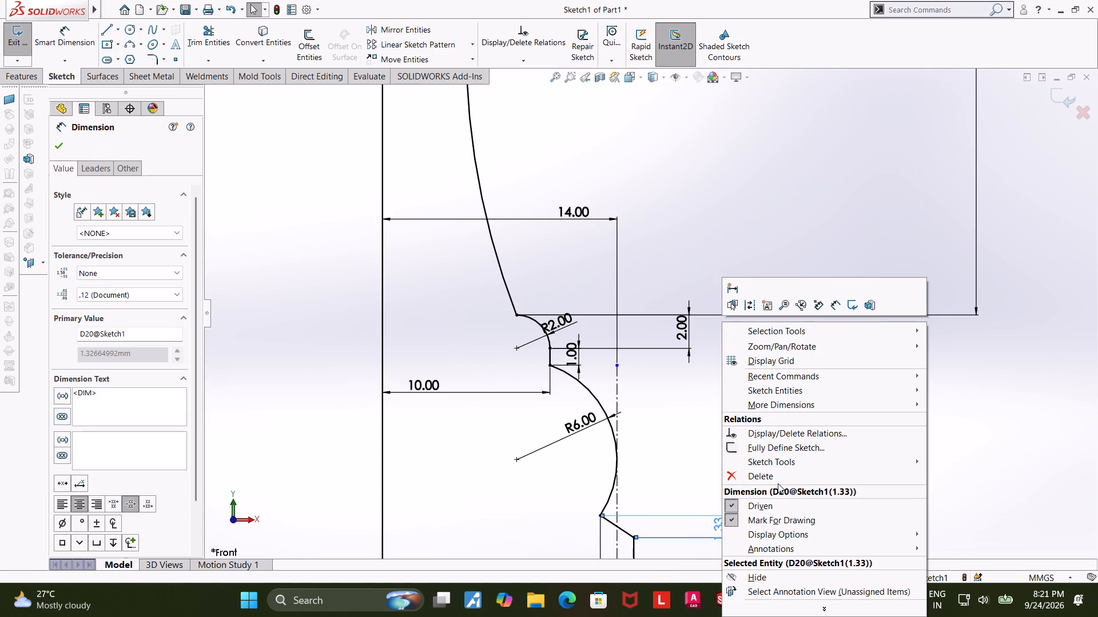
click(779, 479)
Delete the R6 radius dimension from the lower bulge arc.
scroll(665, 446, up, 2)
scroll(656, 460, down, 3)
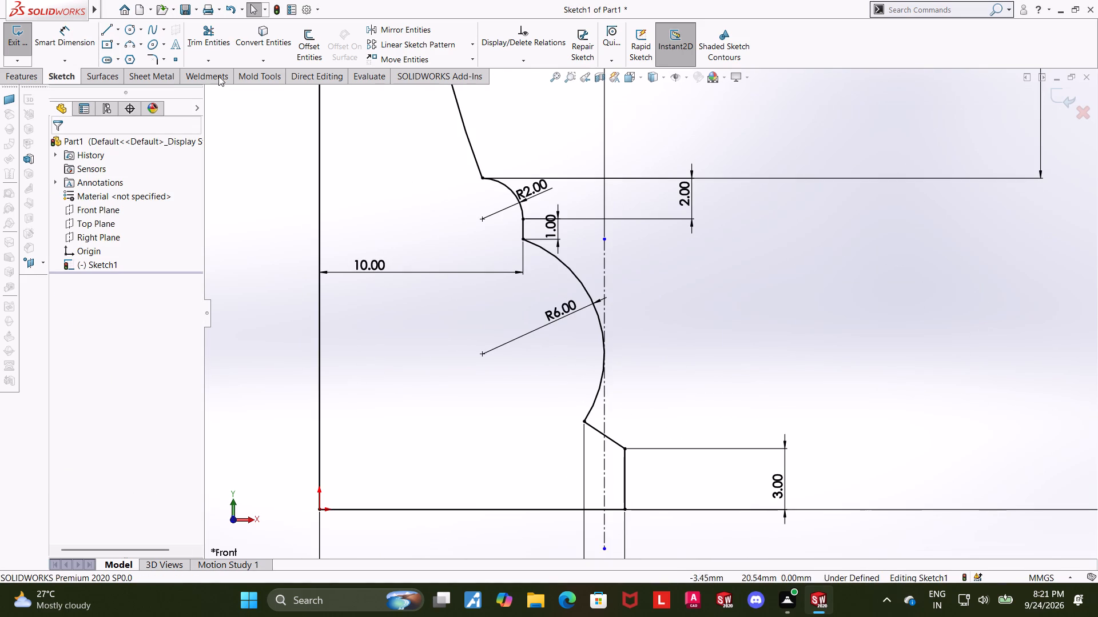
right_click(569, 312)
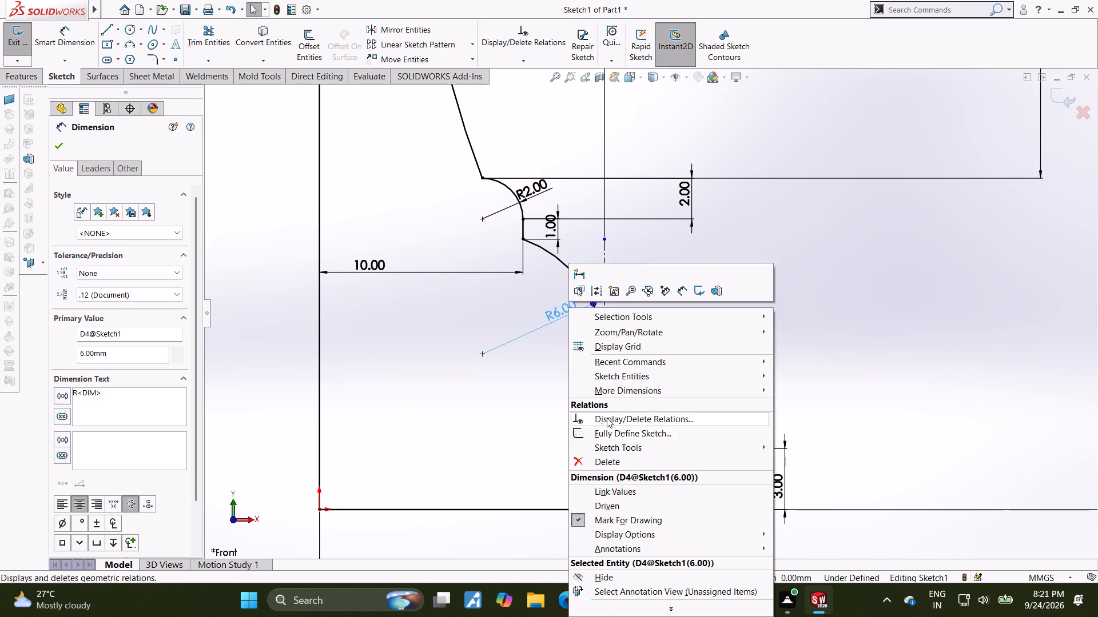
click(594, 460)
key(Escape)
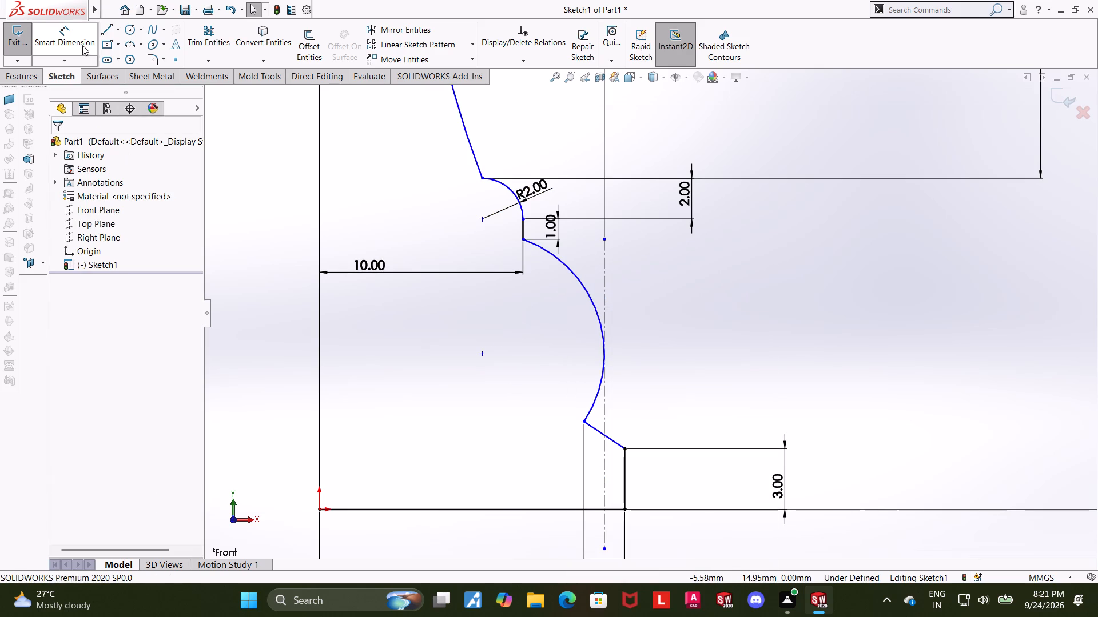
Dimension the vertical distance between the sloped line's endpoints near the base as 2 mm.
click(77, 39)
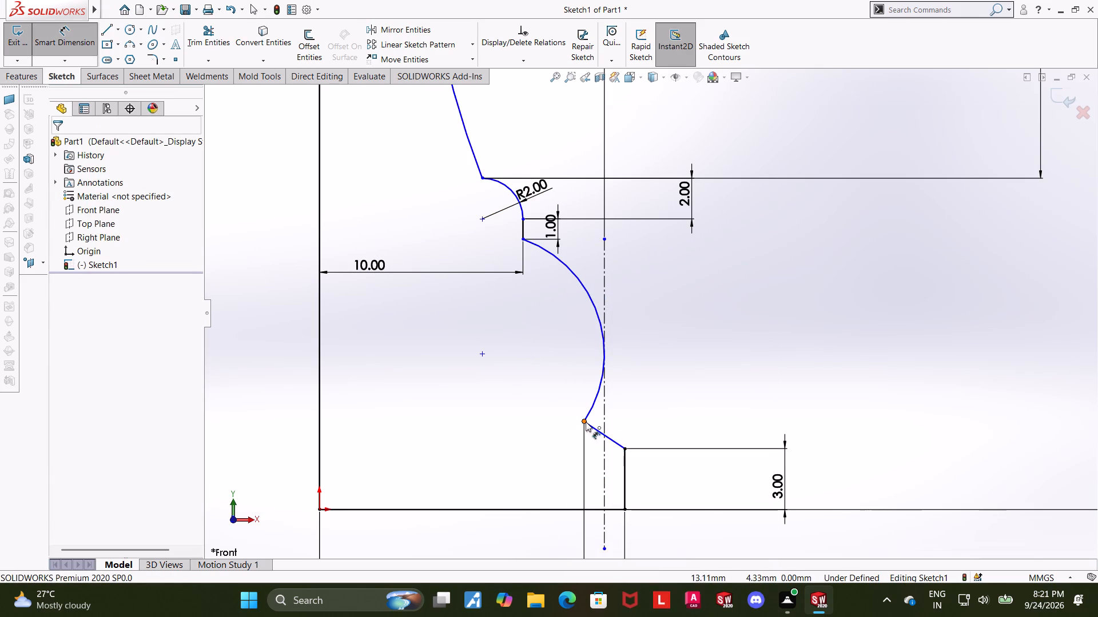
click(584, 422)
click(624, 451)
click(761, 428)
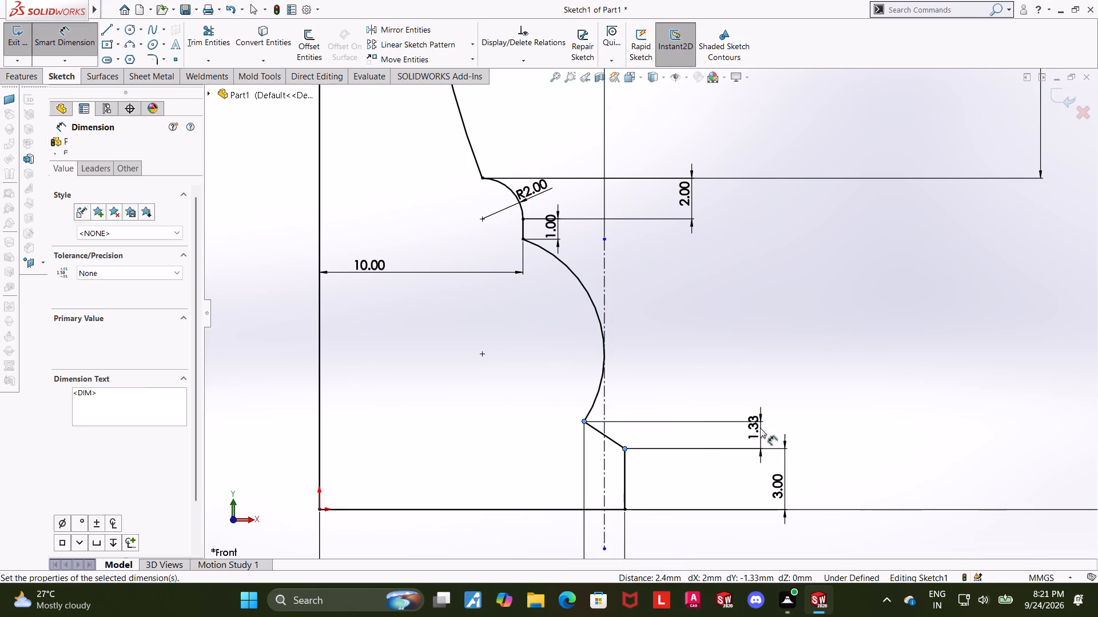
key(2)
key(Return)
key(Escape)
key(Escape)
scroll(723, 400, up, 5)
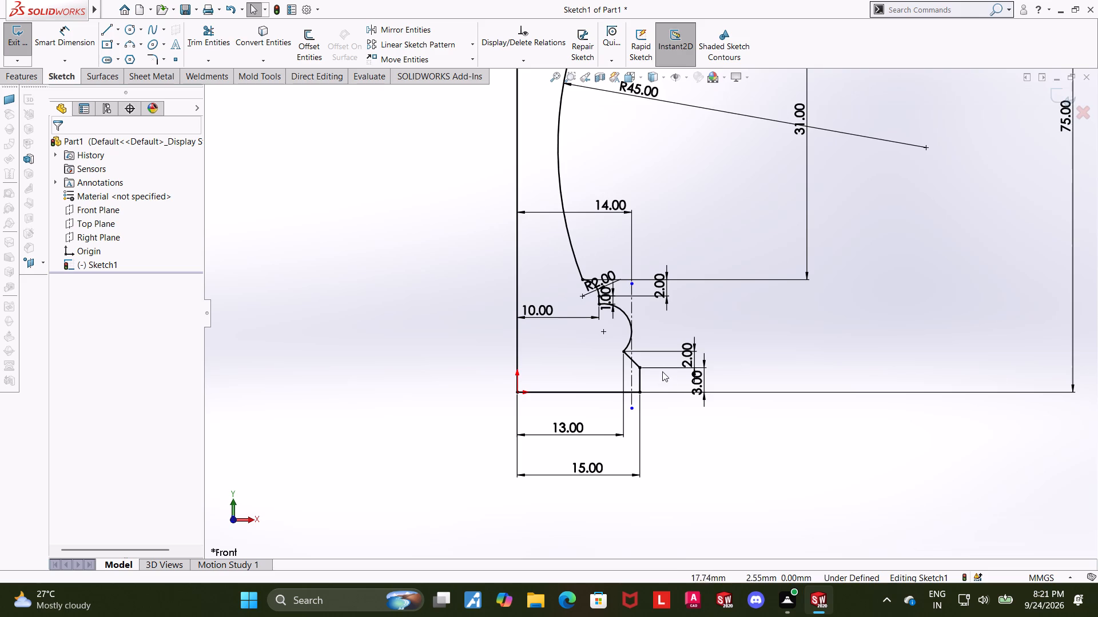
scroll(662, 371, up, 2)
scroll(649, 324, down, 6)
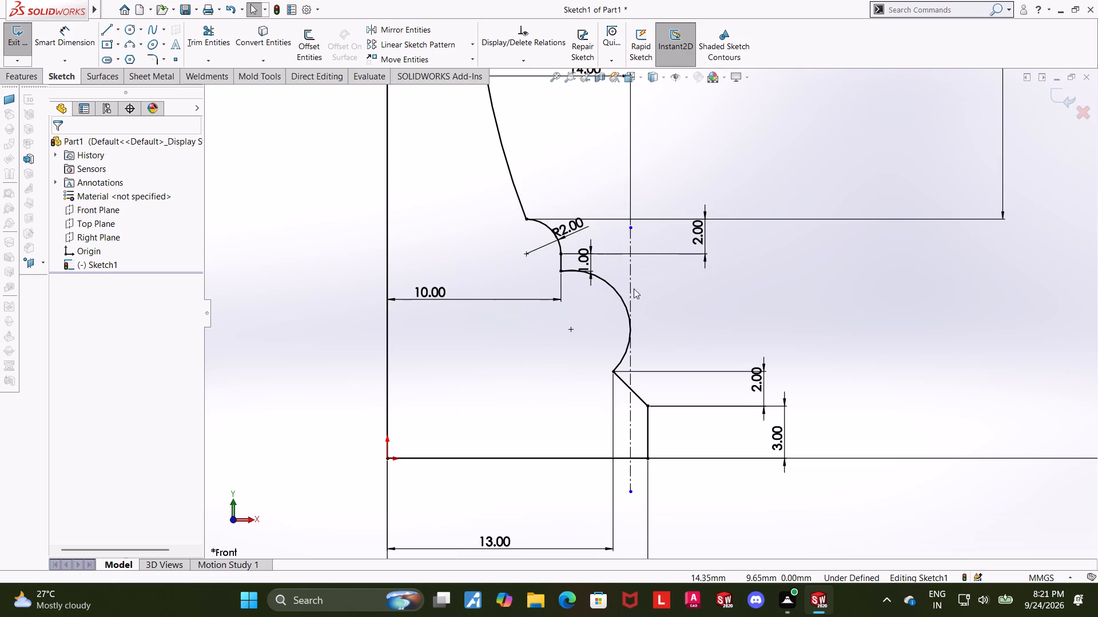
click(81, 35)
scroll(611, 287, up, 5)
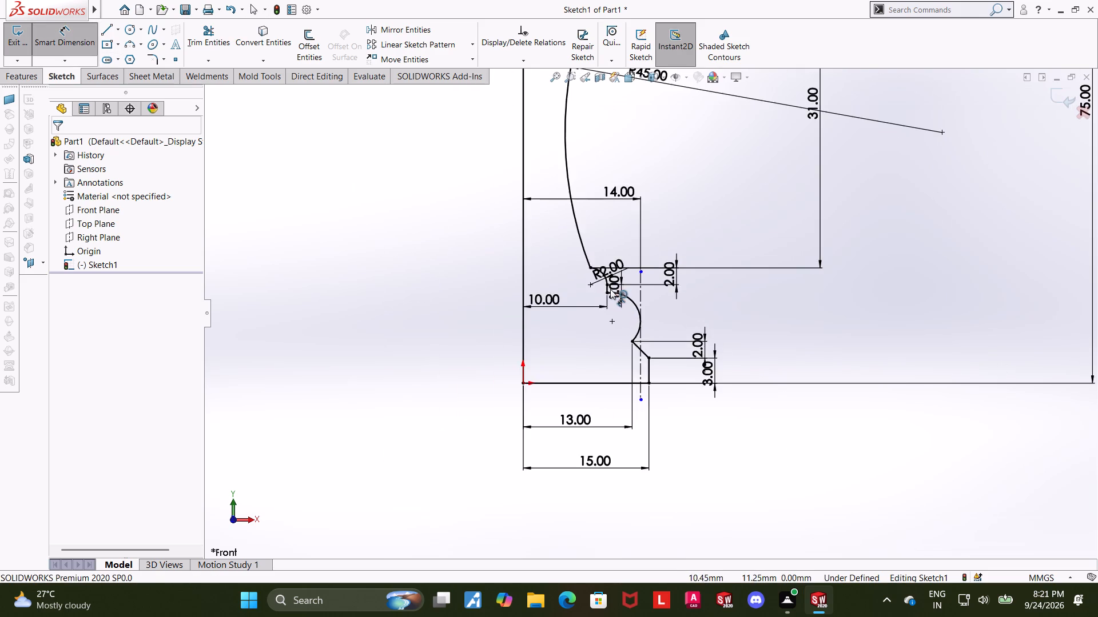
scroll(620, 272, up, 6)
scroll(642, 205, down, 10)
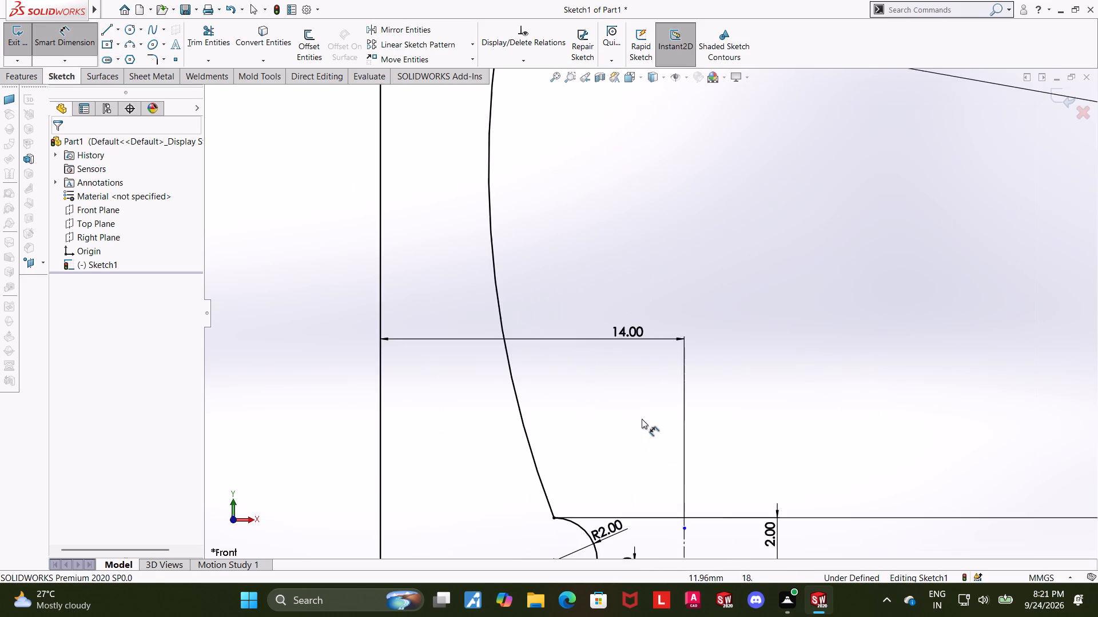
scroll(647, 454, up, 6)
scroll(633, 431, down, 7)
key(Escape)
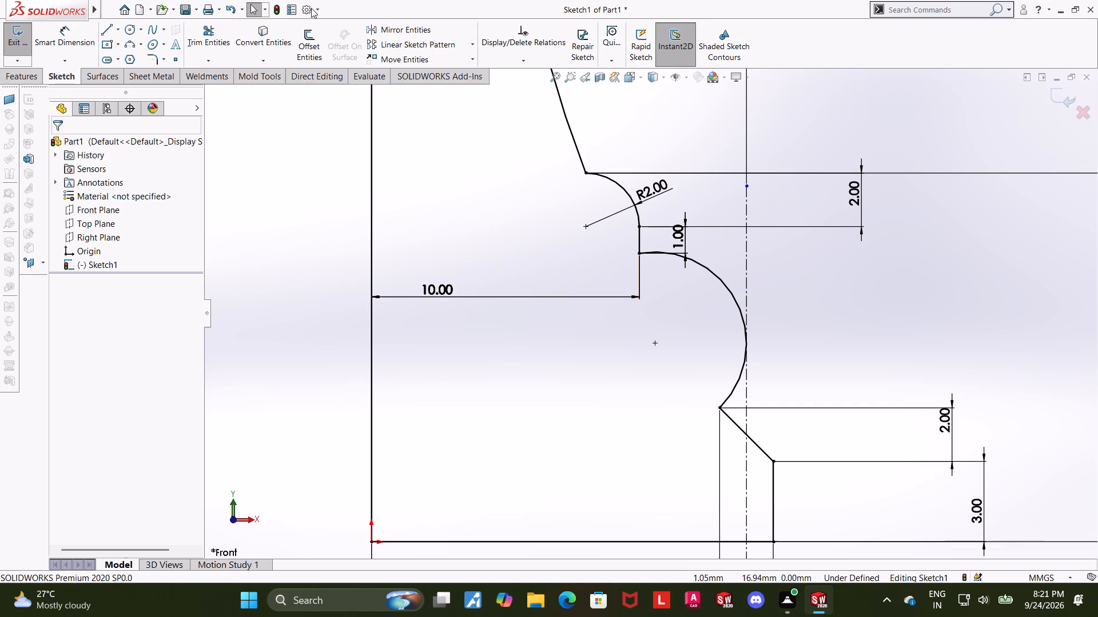
Trim away the whole lower bulge arc between the short 1 mm vertical line and the sloped line.
click(222, 36)
drag(723, 258, 701, 289)
key(Escape)
key(Escape)
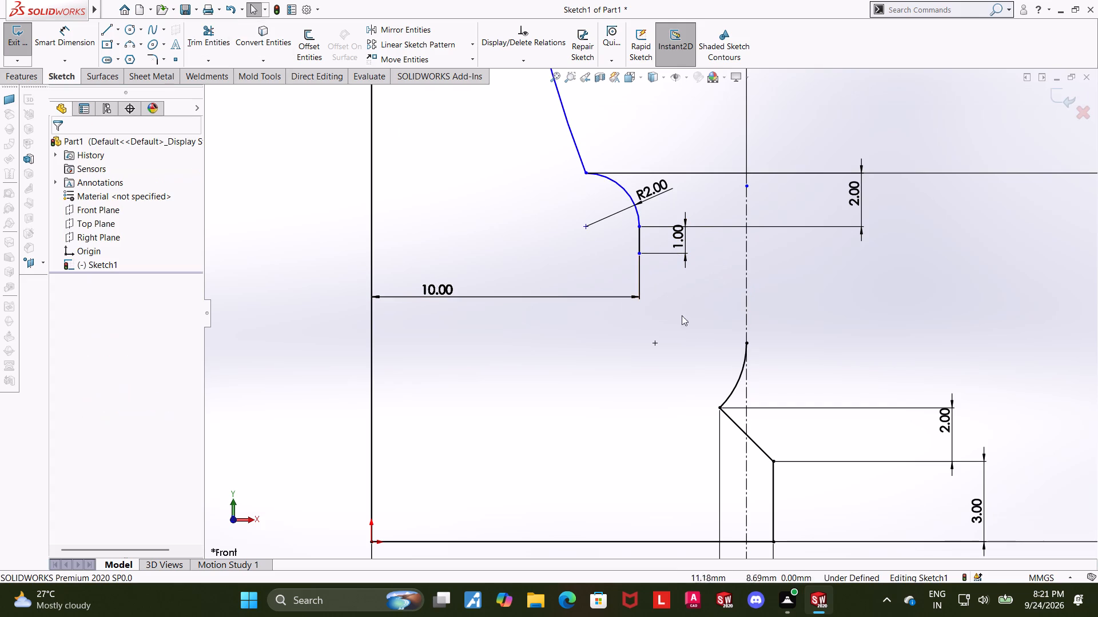
scroll(737, 386, down, 5)
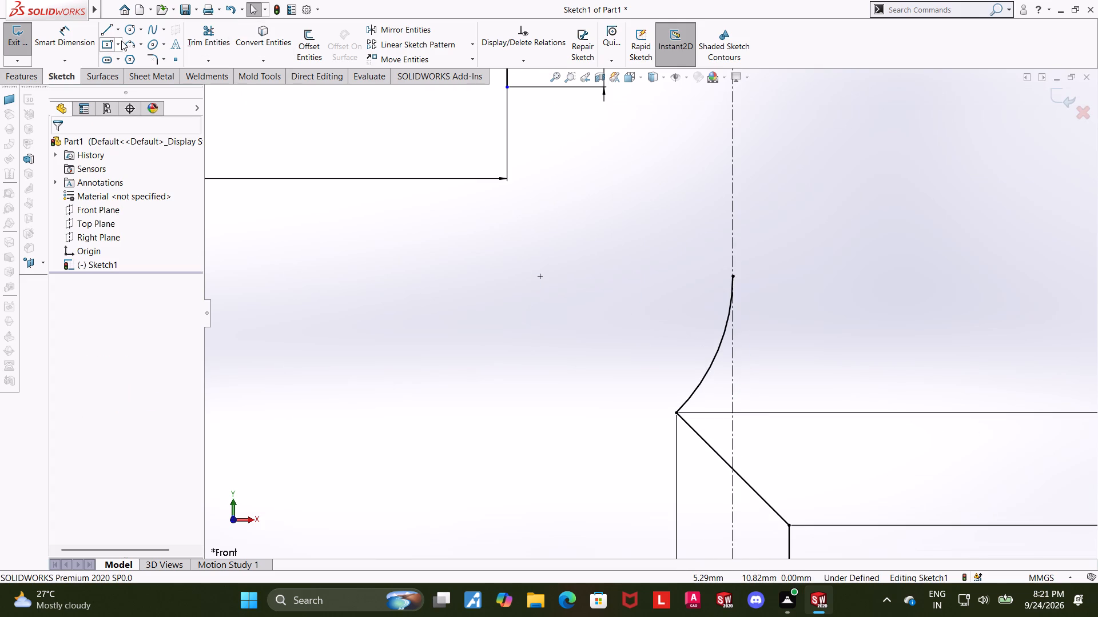
click(217, 42)
drag(722, 375, 701, 354)
scroll(694, 346, up, 2)
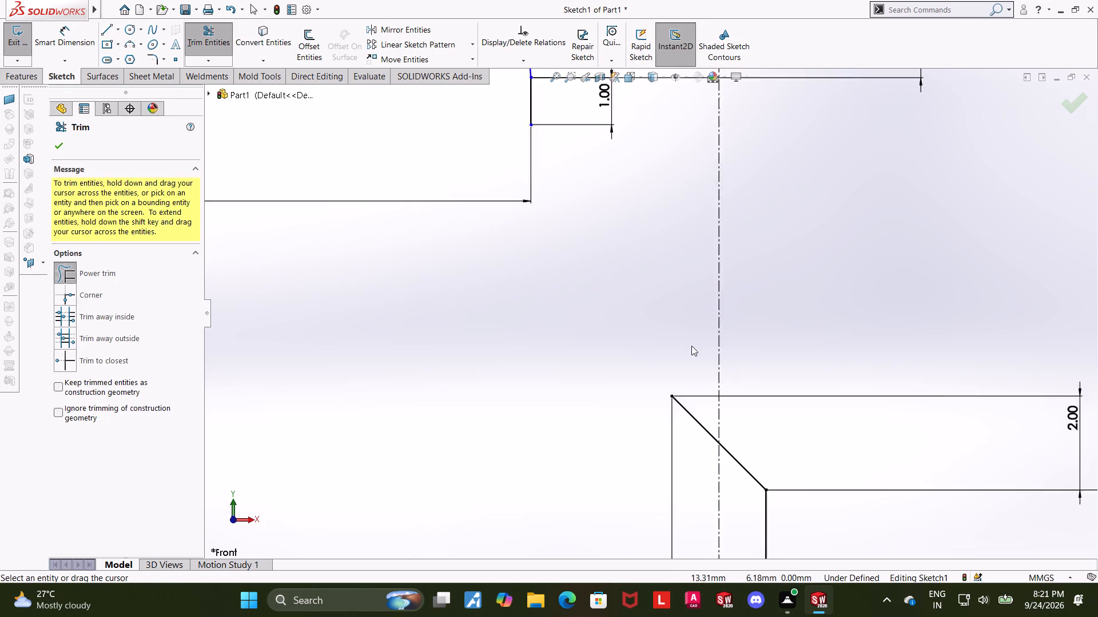
scroll(691, 346, up, 3)
scroll(653, 319, up, 4)
key(Escape)
key(Escape)
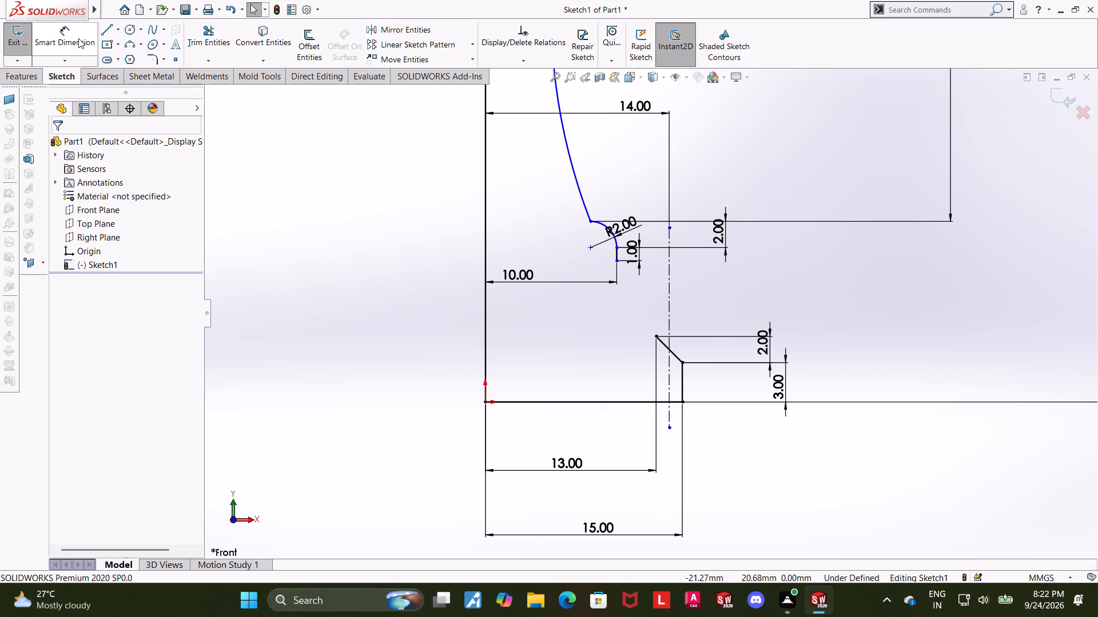
Draw a three-point arc bulging outward from the lower end of the 1 mm vertical line to the sloped line's upper end.
click(128, 50)
scroll(662, 278, down, 5)
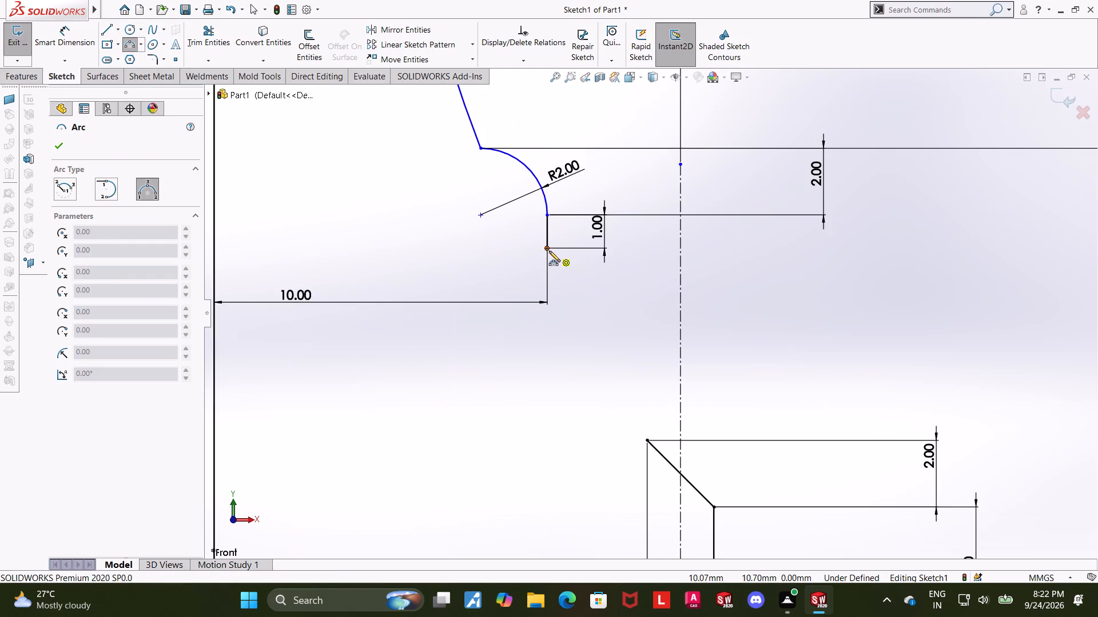
click(548, 250)
click(646, 438)
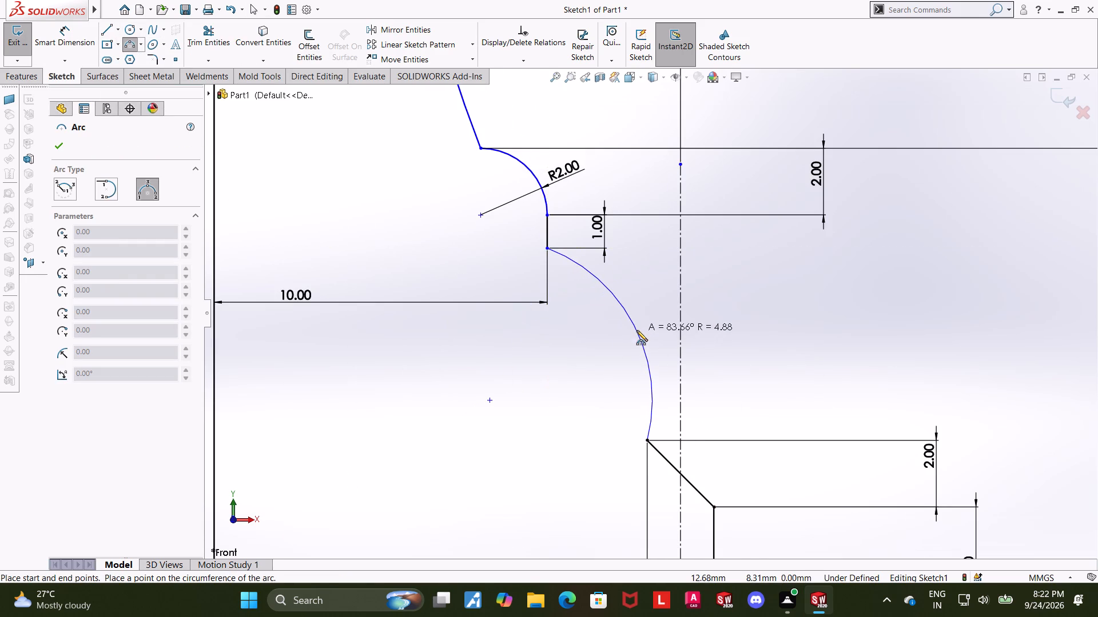
click(658, 332)
key(Escape)
key(Escape)
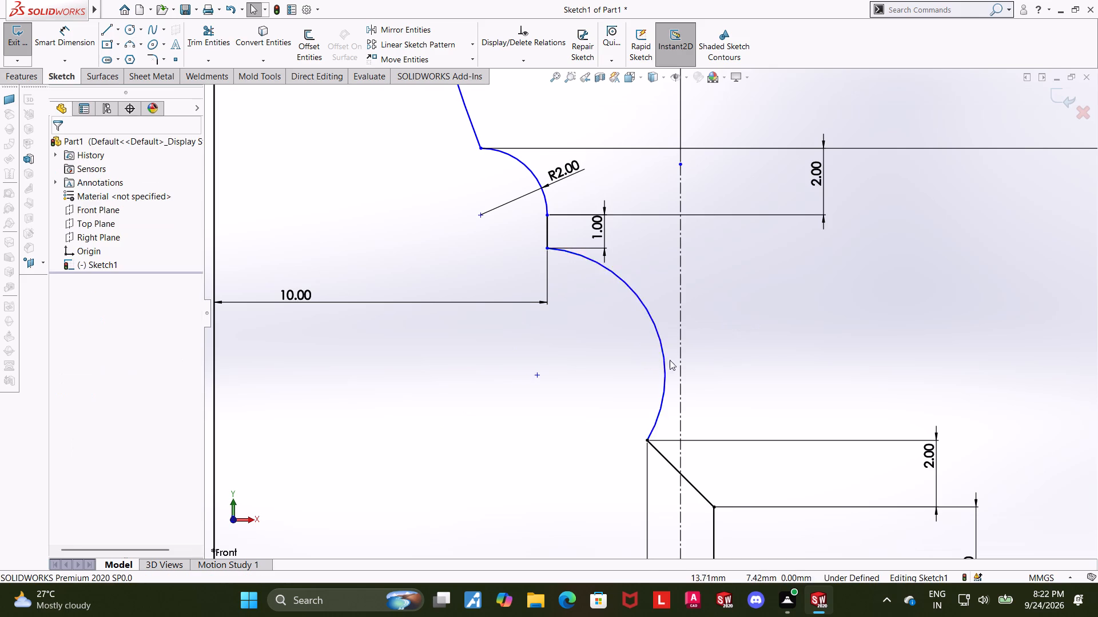
Add a tangent relation between the new lower bulge arc and the vertical centerline 14 mm from the axis line.
click(665, 353)
ctrl+click(681, 352)
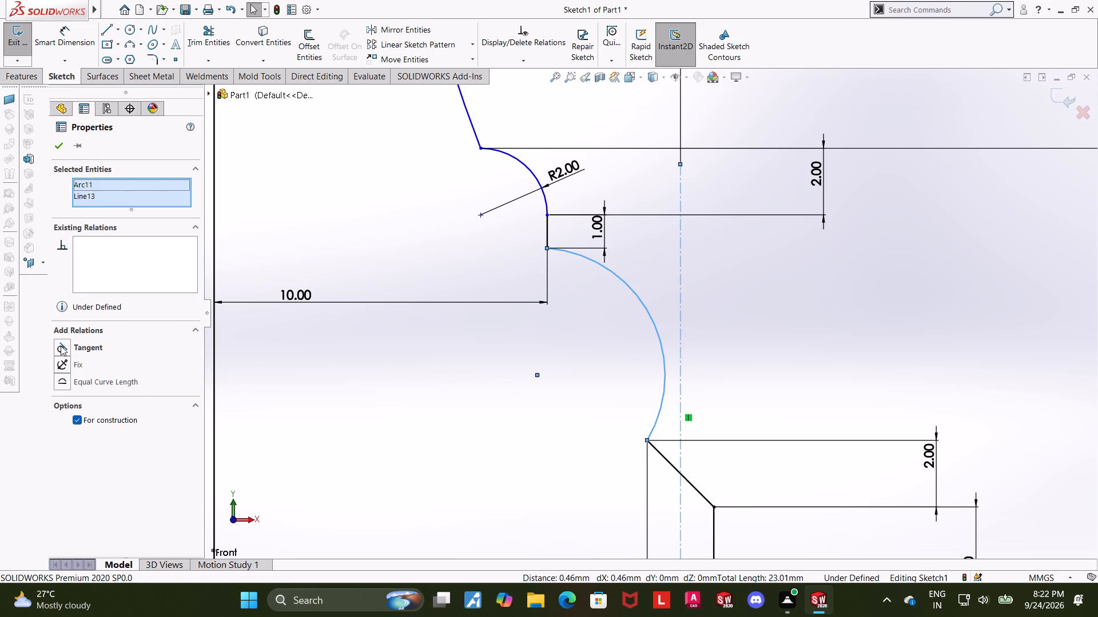
click(61, 346)
click(62, 150)
key(Escape)
key(Escape)
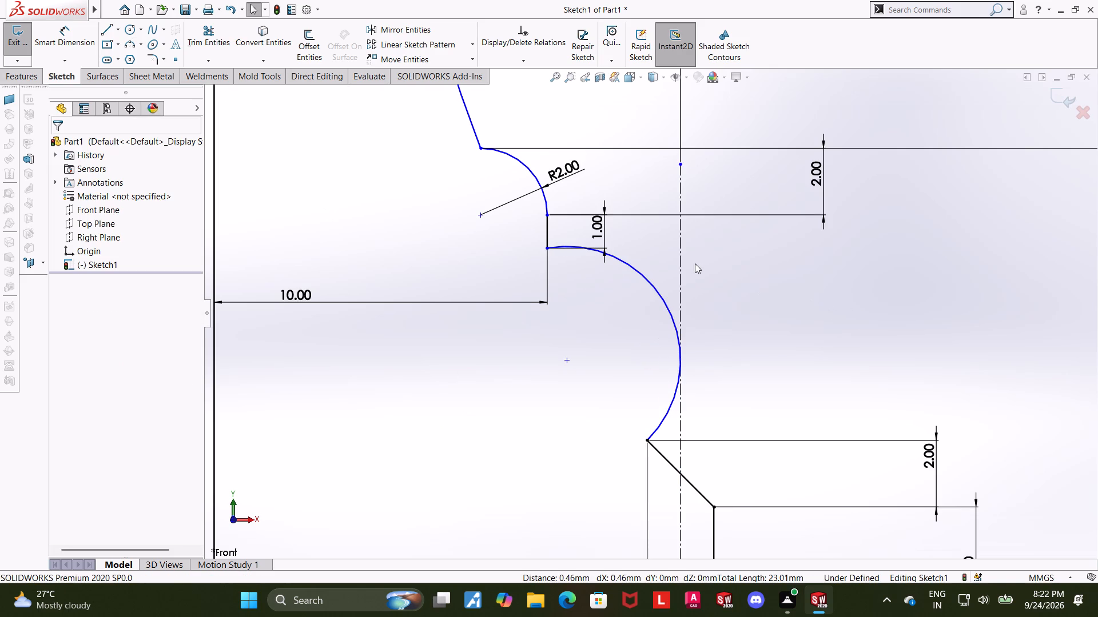
Dimension the lower bulge arc with a 6 mm radius.
scroll(713, 334, up, 4)
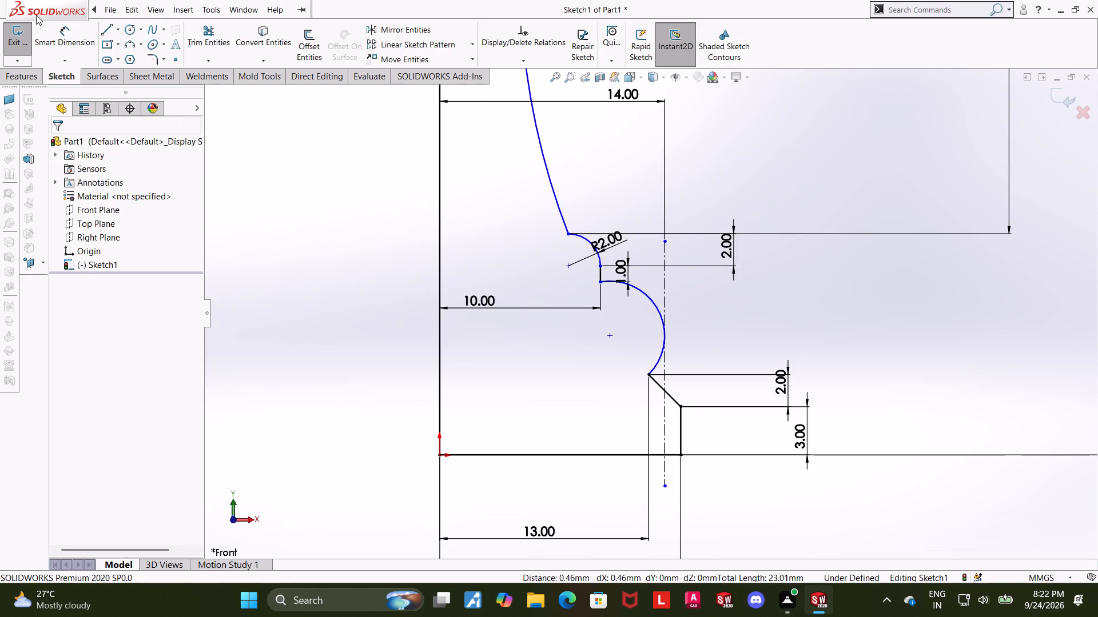
click(64, 34)
click(654, 304)
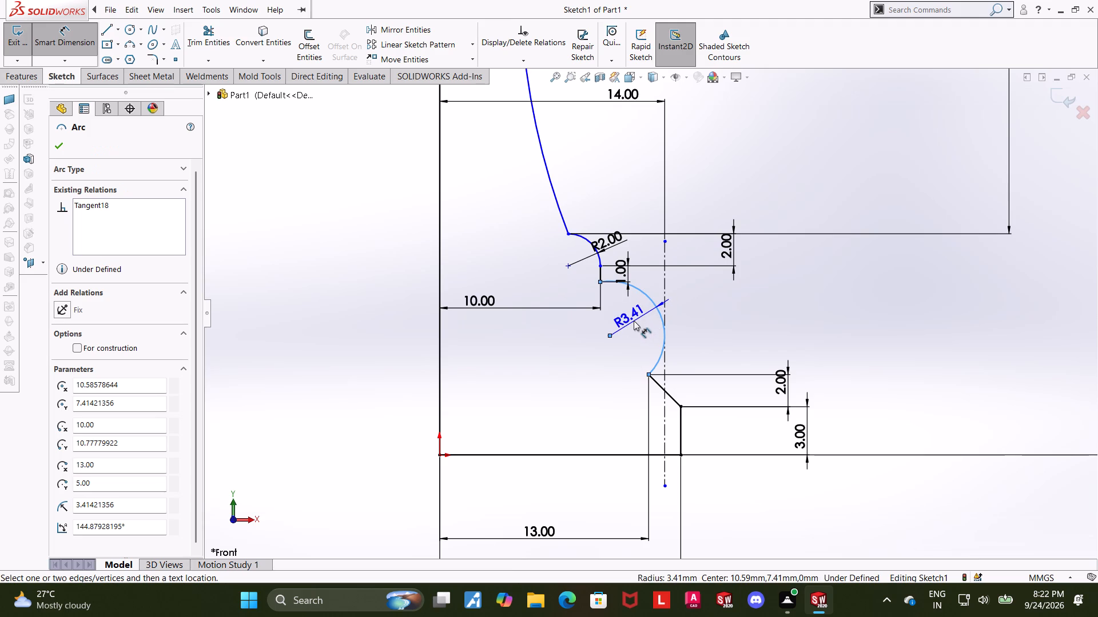
click(634, 320)
key(6)
key(Return)
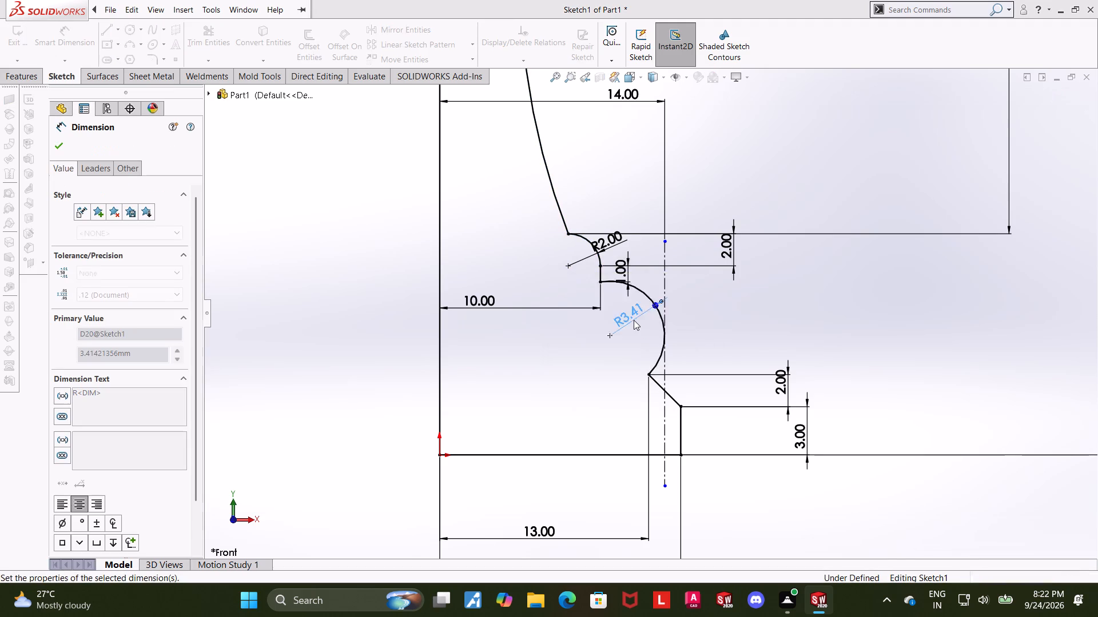
key(Escape)
key(Escape)
Examine the lower part of the profile to check its arcs, lines and dimensions.
scroll(628, 311, up, 7)
scroll(674, 318, down, 2)
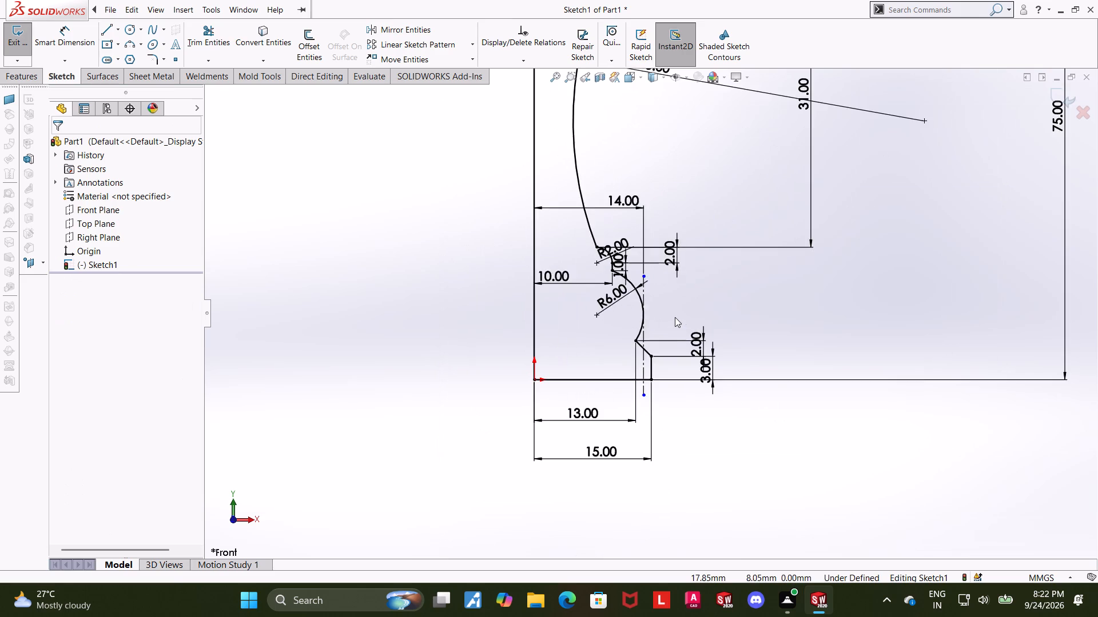
scroll(673, 320, down, 2)
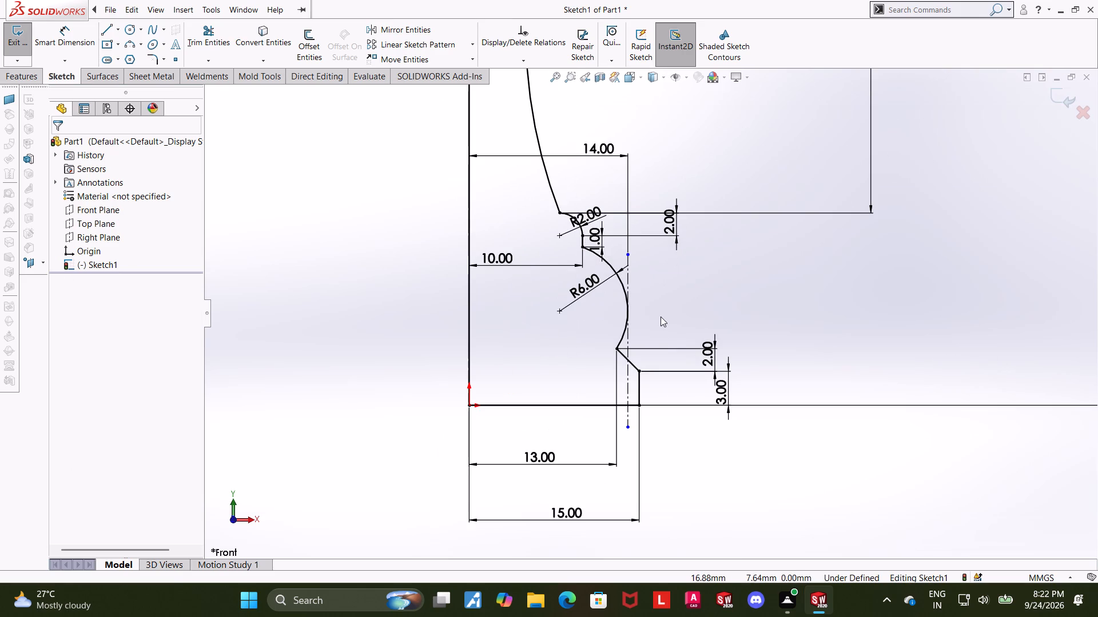
scroll(649, 292, down, 3)
scroll(638, 309, up, 2)
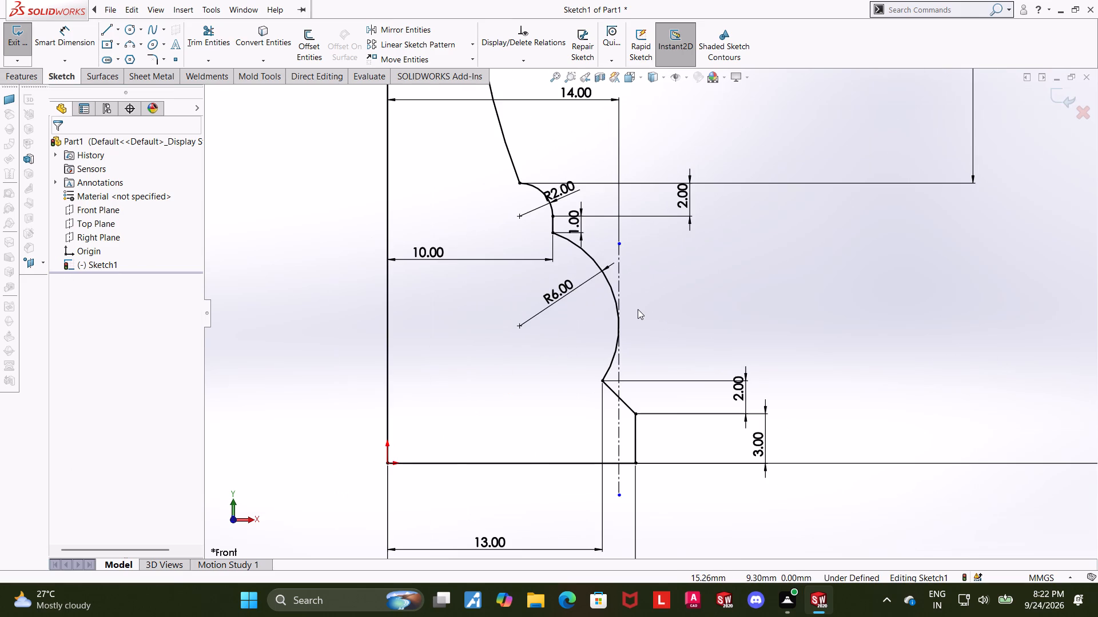
scroll(638, 309, up, 11)
scroll(611, 290, down, 6)
scroll(783, 361, down, 3)
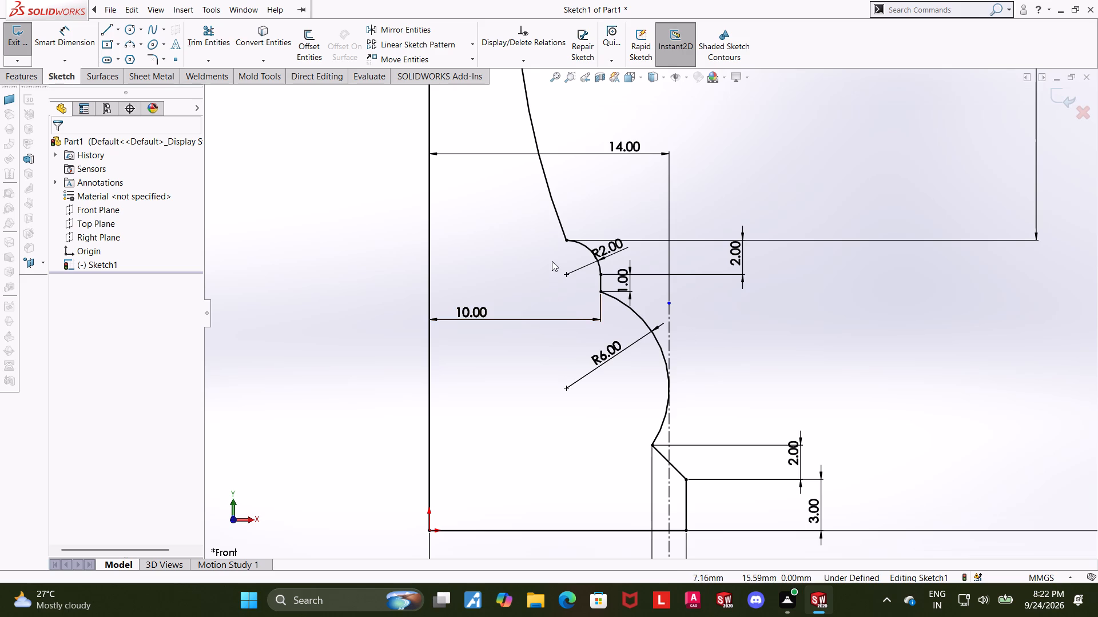
scroll(552, 259, up, 1)
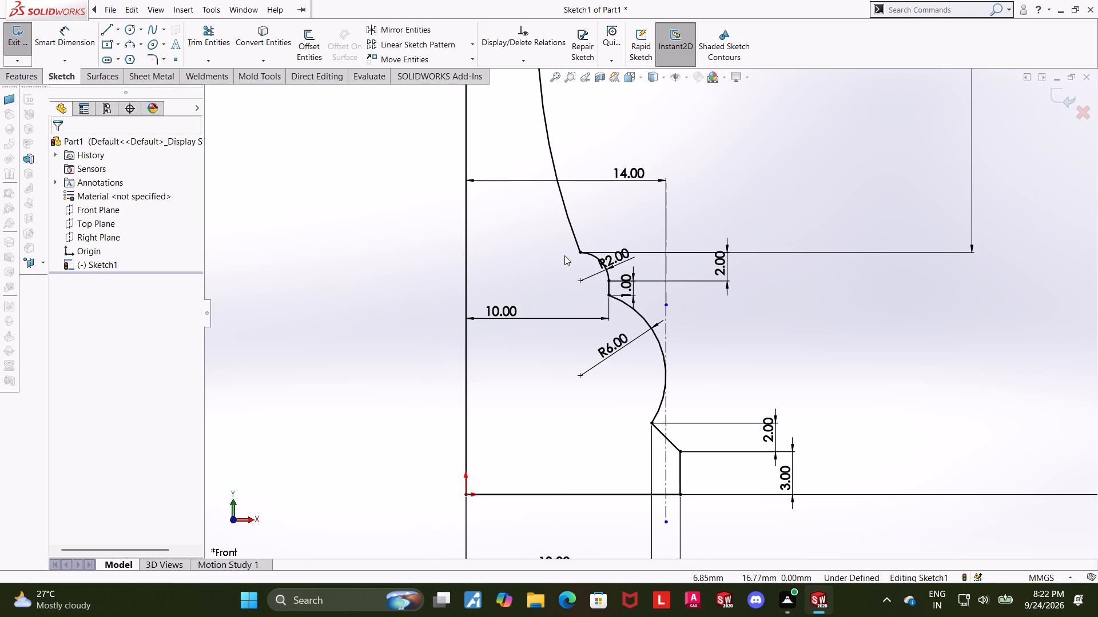
scroll(564, 255, up, 4)
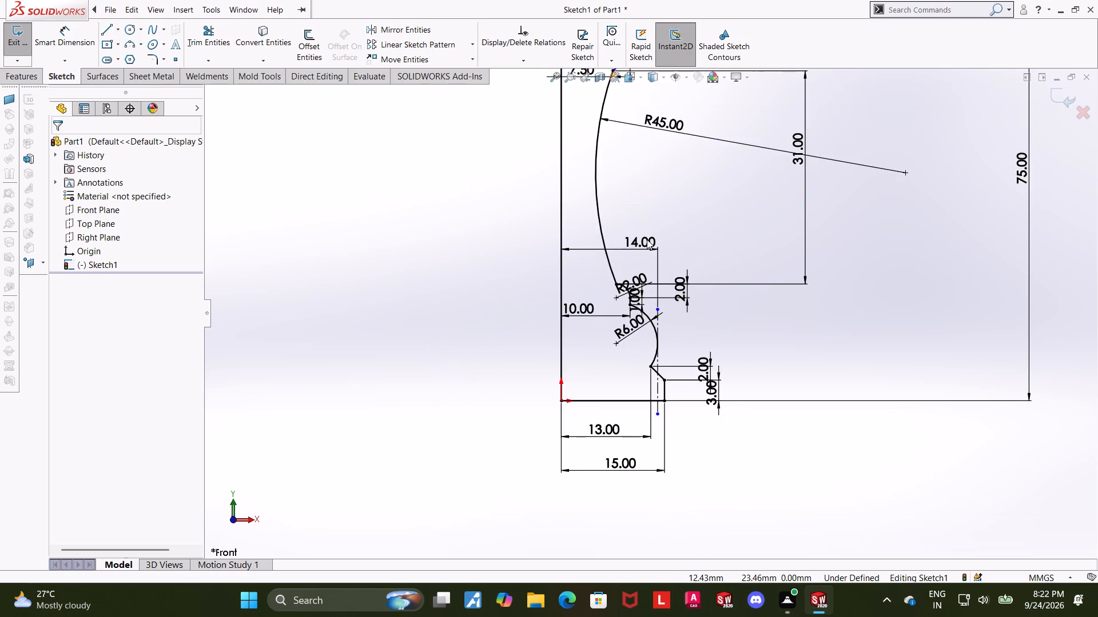
scroll(645, 239, down, 3)
scroll(650, 315, down, 1)
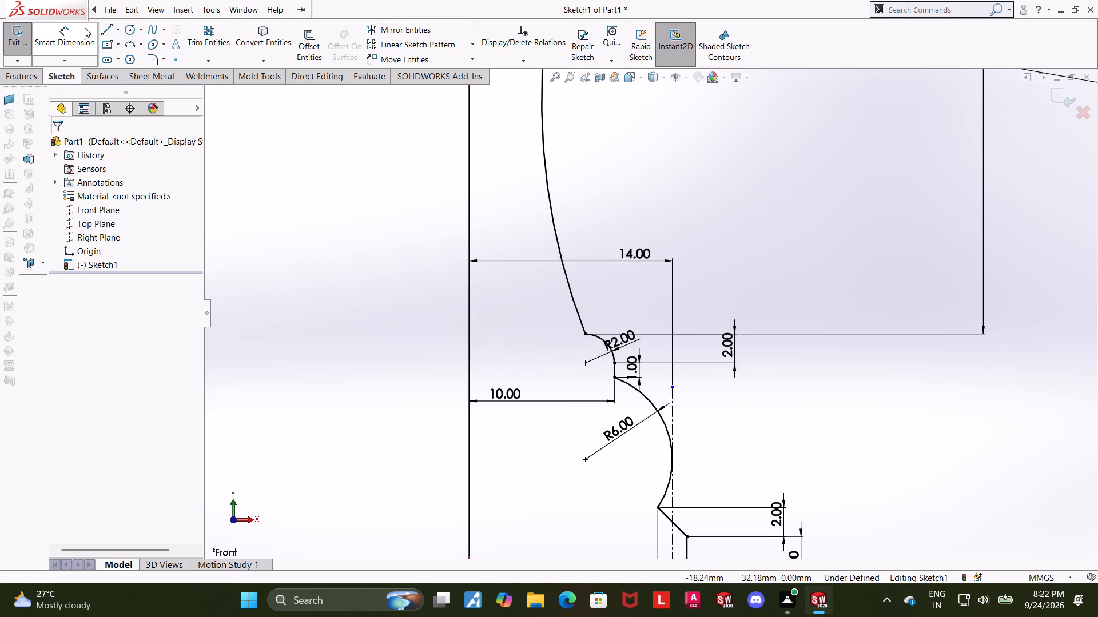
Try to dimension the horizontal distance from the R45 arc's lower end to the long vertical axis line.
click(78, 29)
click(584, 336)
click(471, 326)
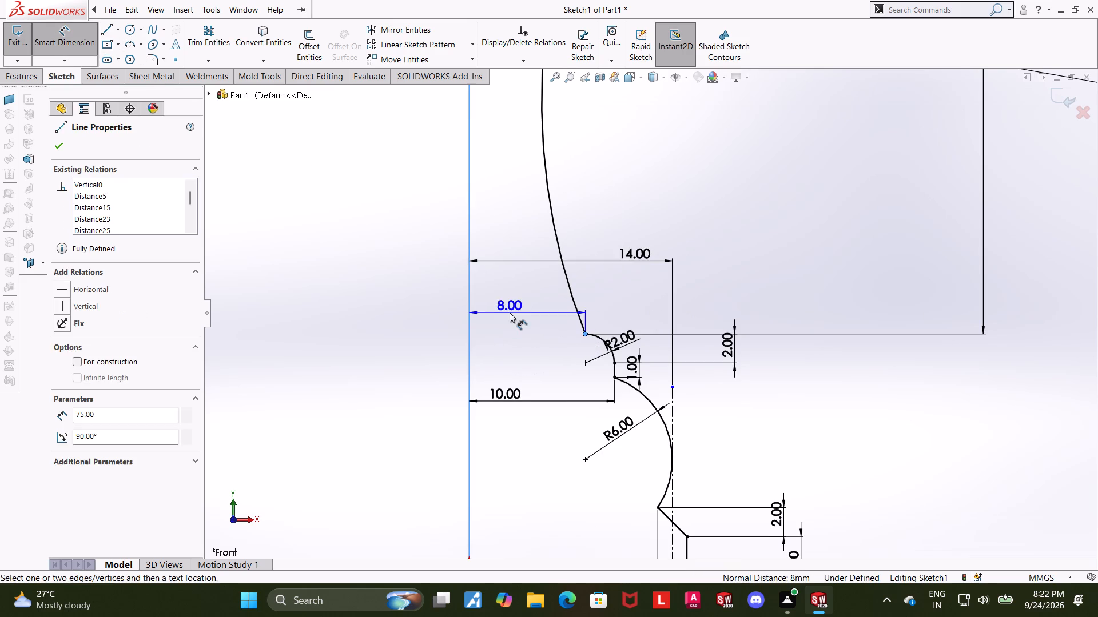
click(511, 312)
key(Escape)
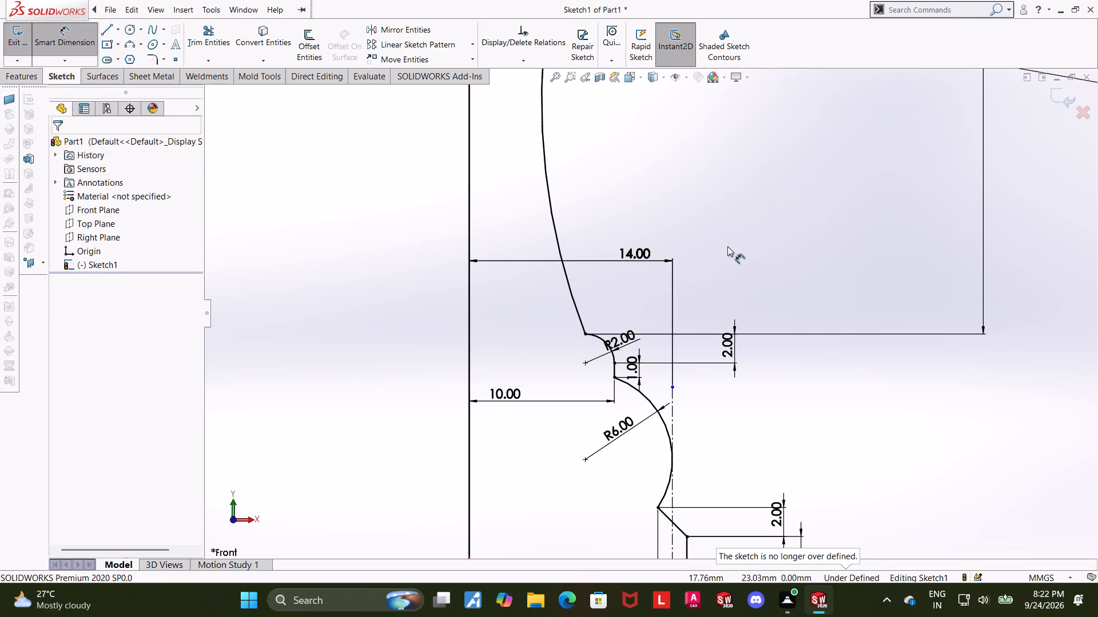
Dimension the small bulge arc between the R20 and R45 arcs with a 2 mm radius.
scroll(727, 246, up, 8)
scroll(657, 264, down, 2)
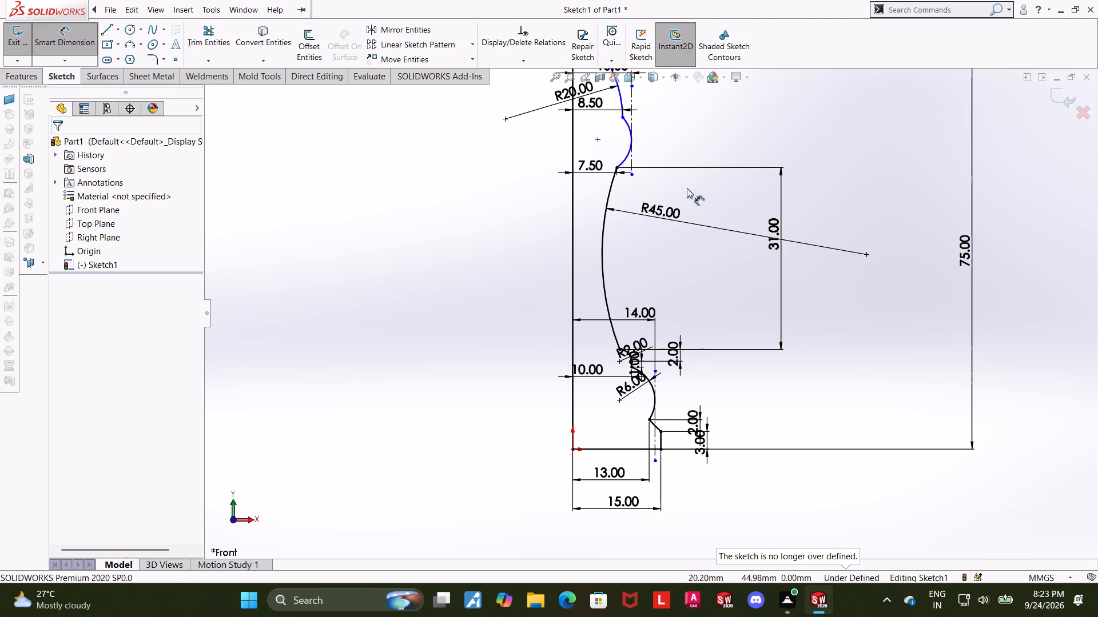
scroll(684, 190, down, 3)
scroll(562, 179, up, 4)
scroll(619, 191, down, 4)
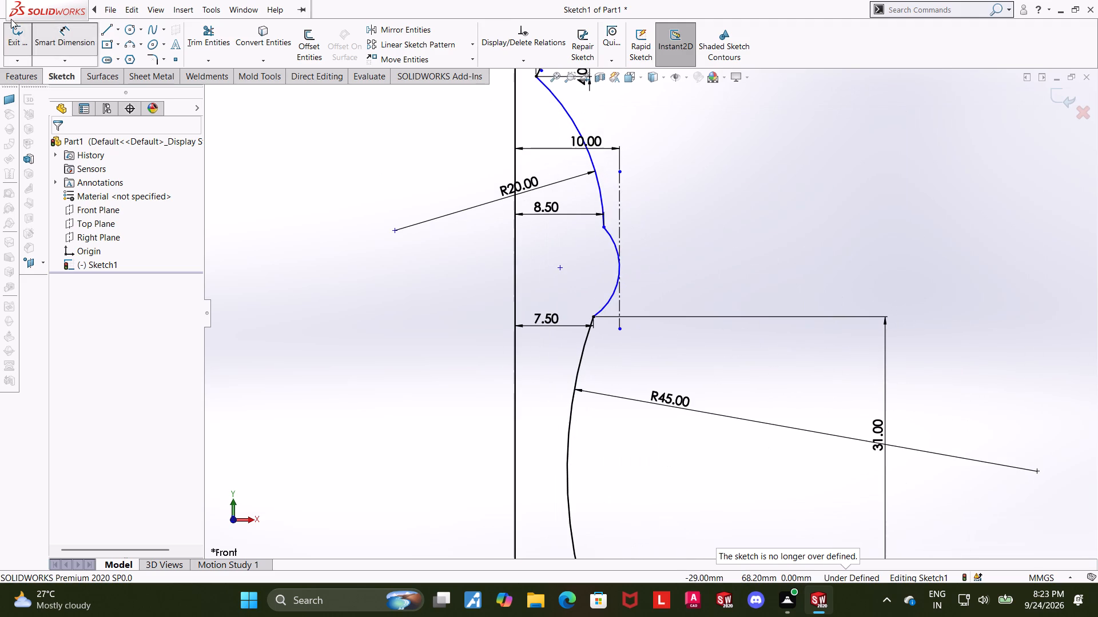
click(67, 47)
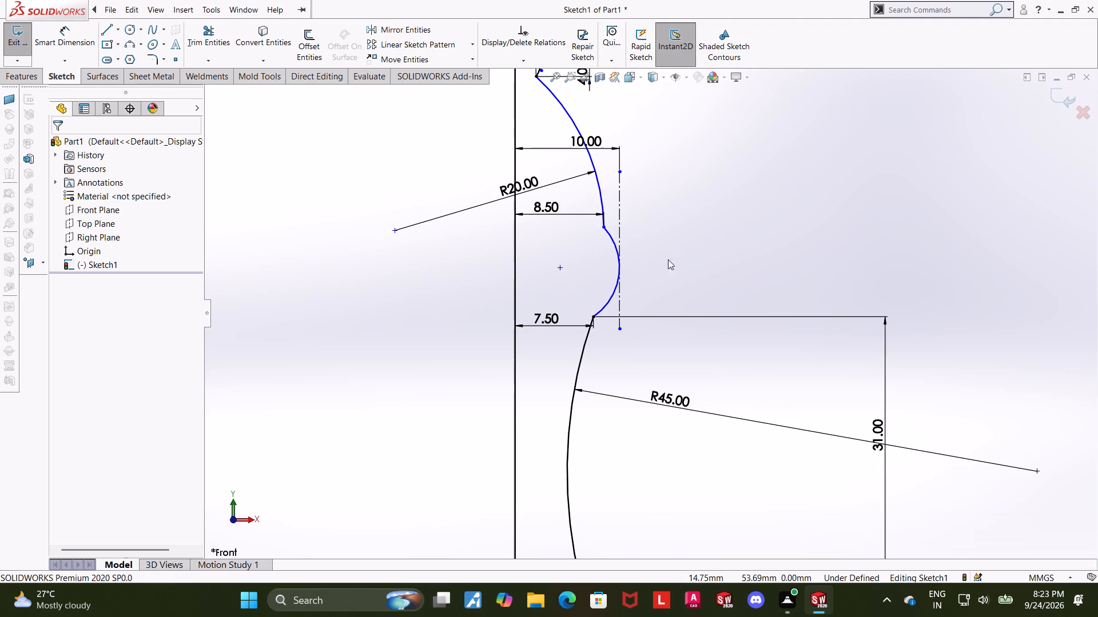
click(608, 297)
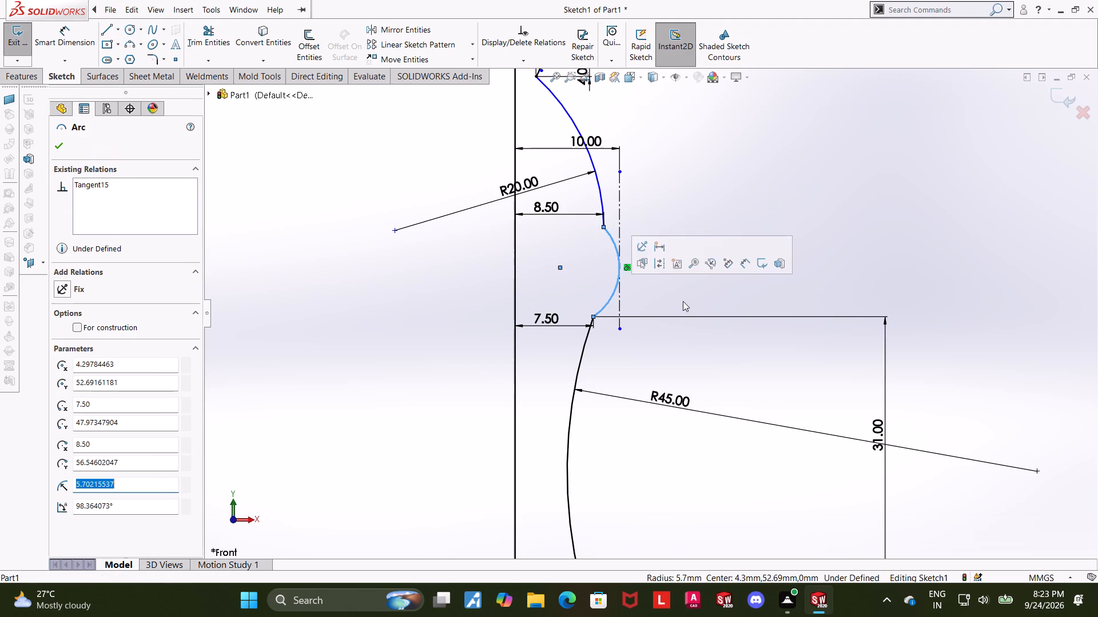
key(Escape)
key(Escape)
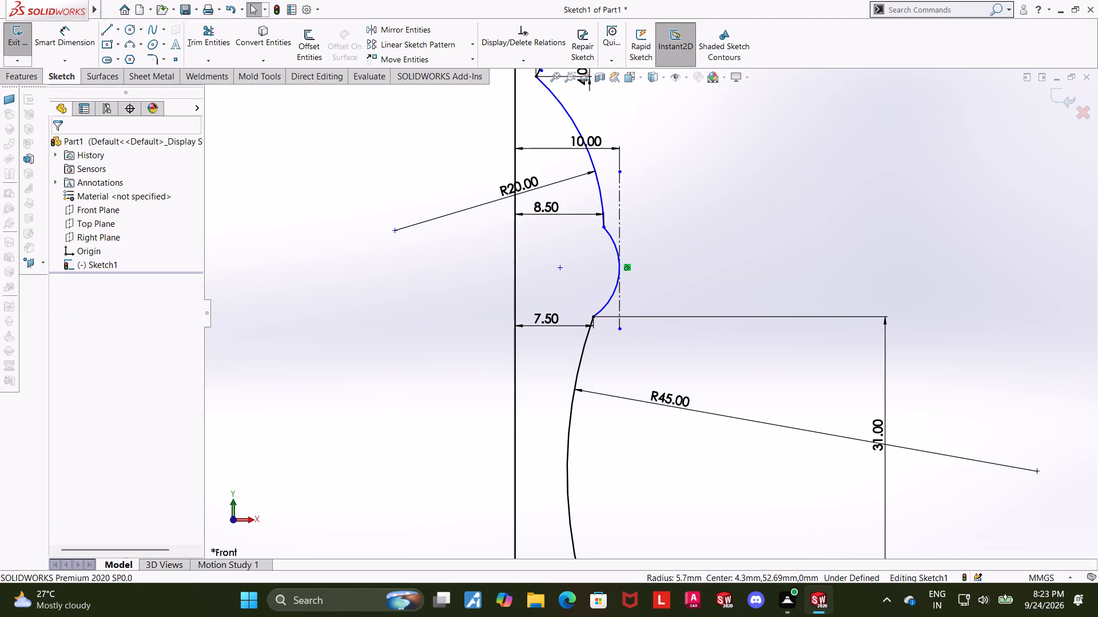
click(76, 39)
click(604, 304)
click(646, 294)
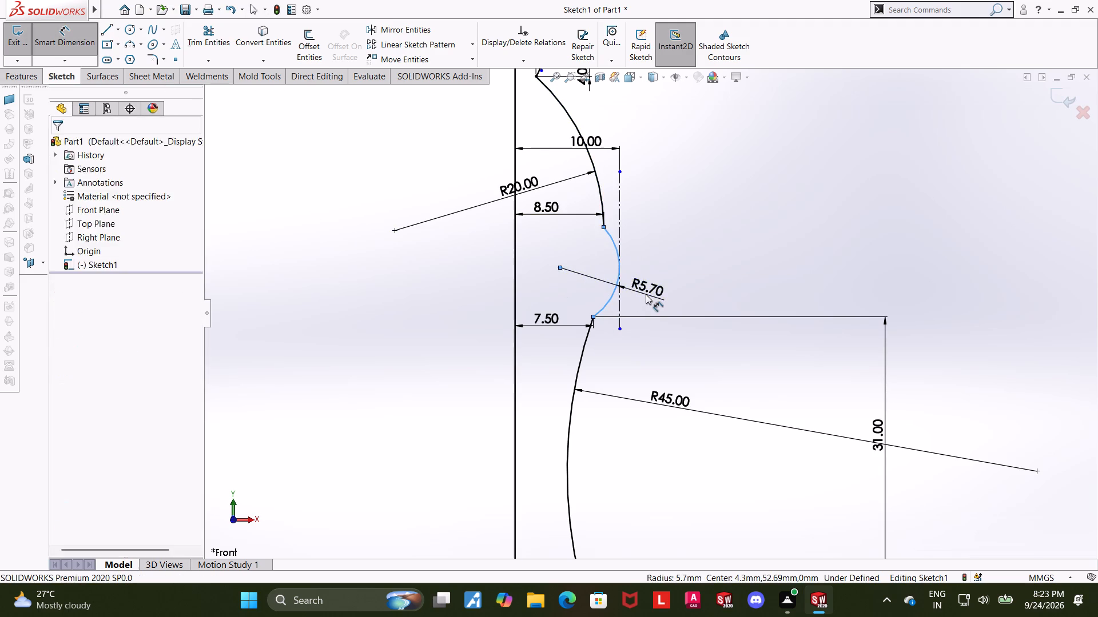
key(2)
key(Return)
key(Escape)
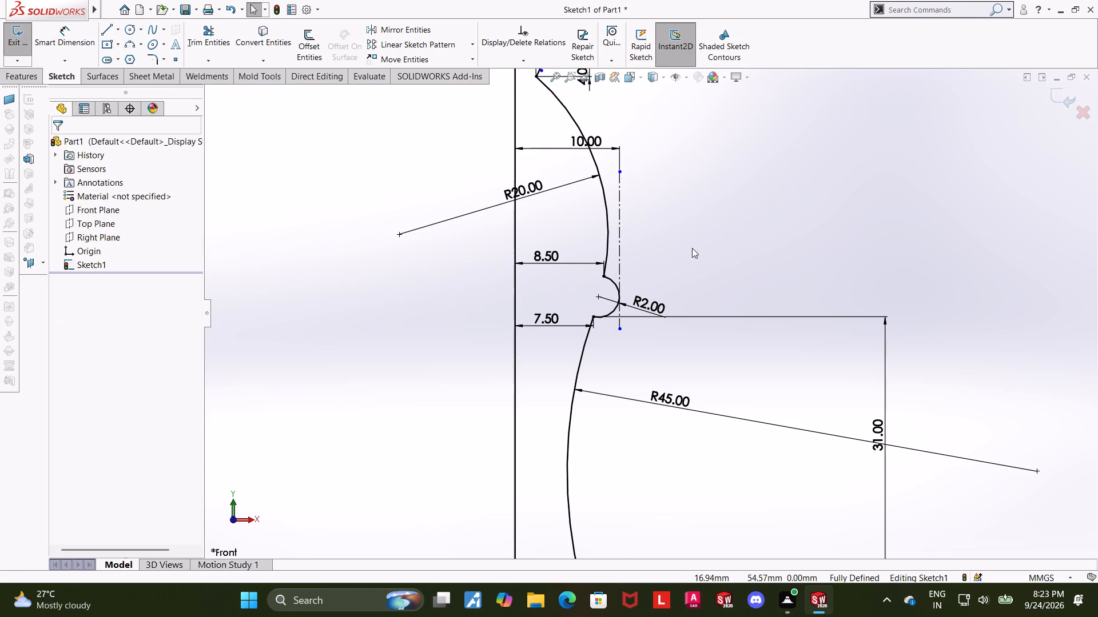
Examine the whole profile and its upper end to check the arcs and dimensions.
scroll(657, 262, down, 1)
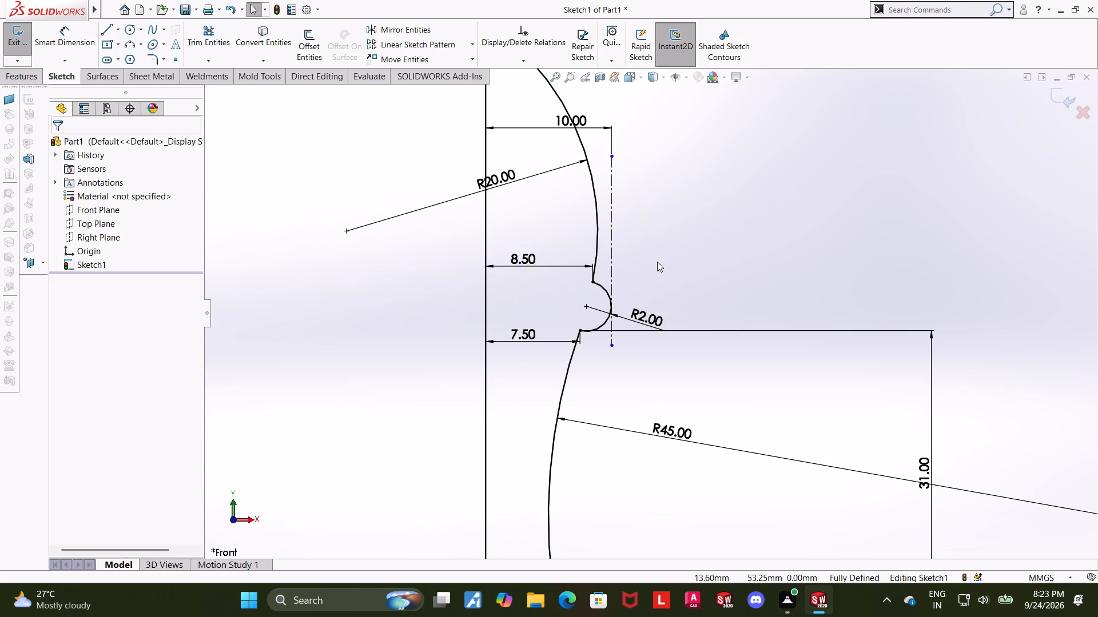
scroll(657, 262, up, 7)
scroll(671, 469, up, 4)
scroll(657, 426, down, 3)
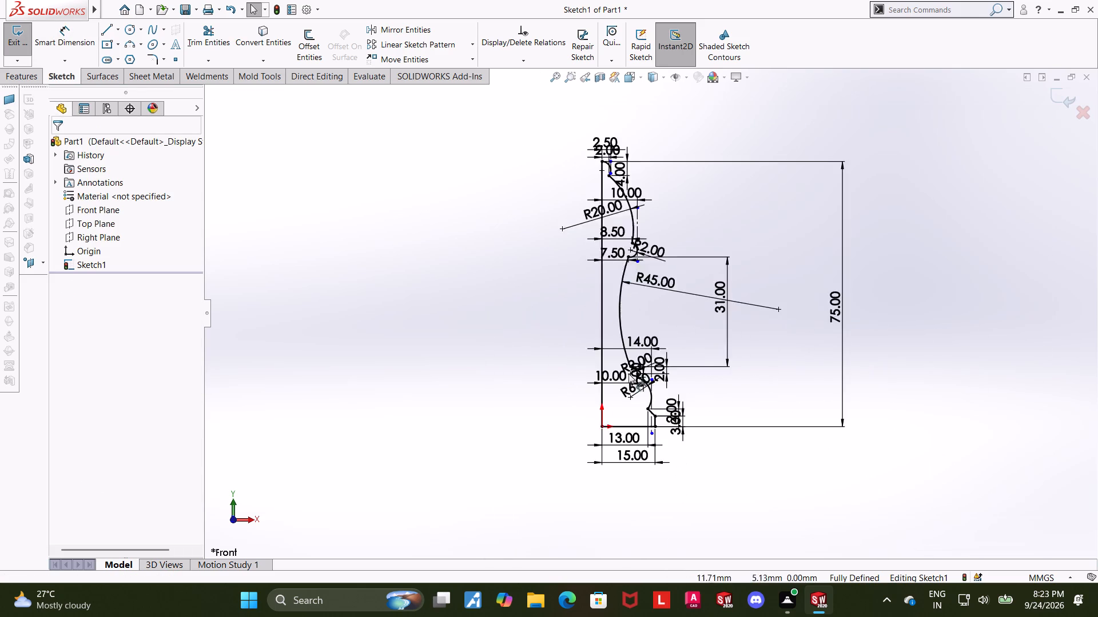
scroll(628, 374, down, 1)
scroll(651, 216, up, 5)
scroll(642, 155, down, 4)
scroll(624, 258, down, 8)
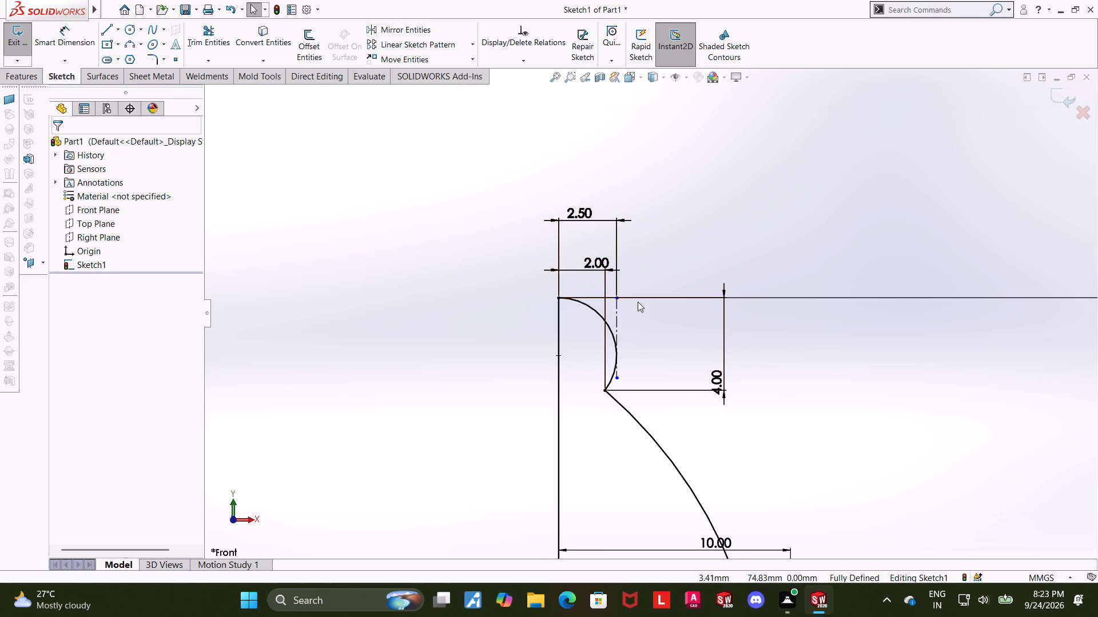
scroll(638, 302, up, 4)
scroll(682, 426, up, 4)
scroll(683, 416, down, 2)
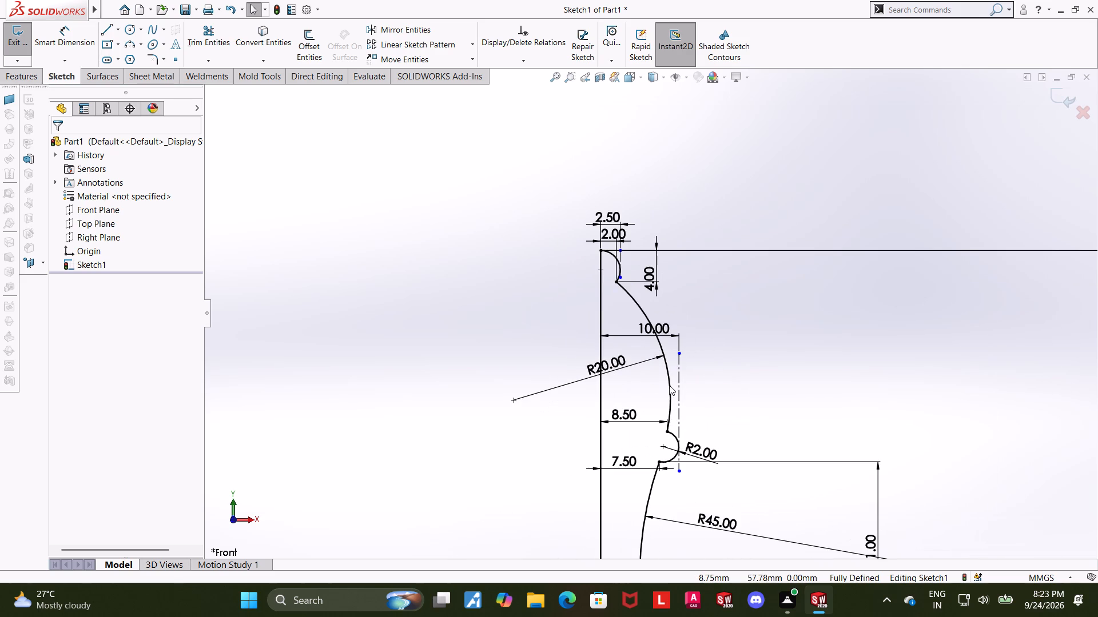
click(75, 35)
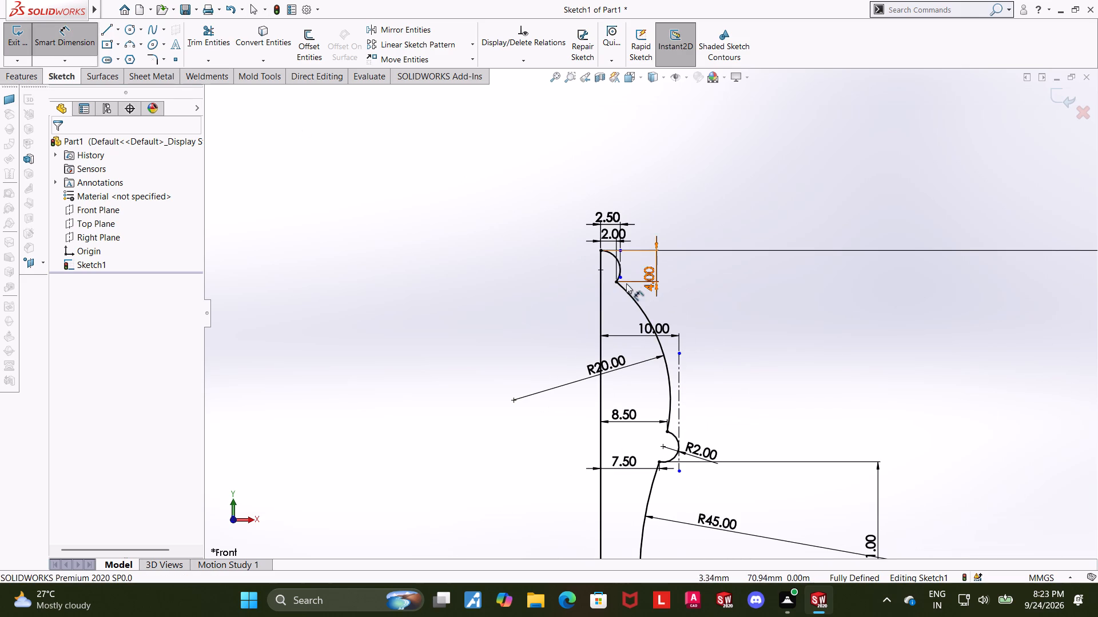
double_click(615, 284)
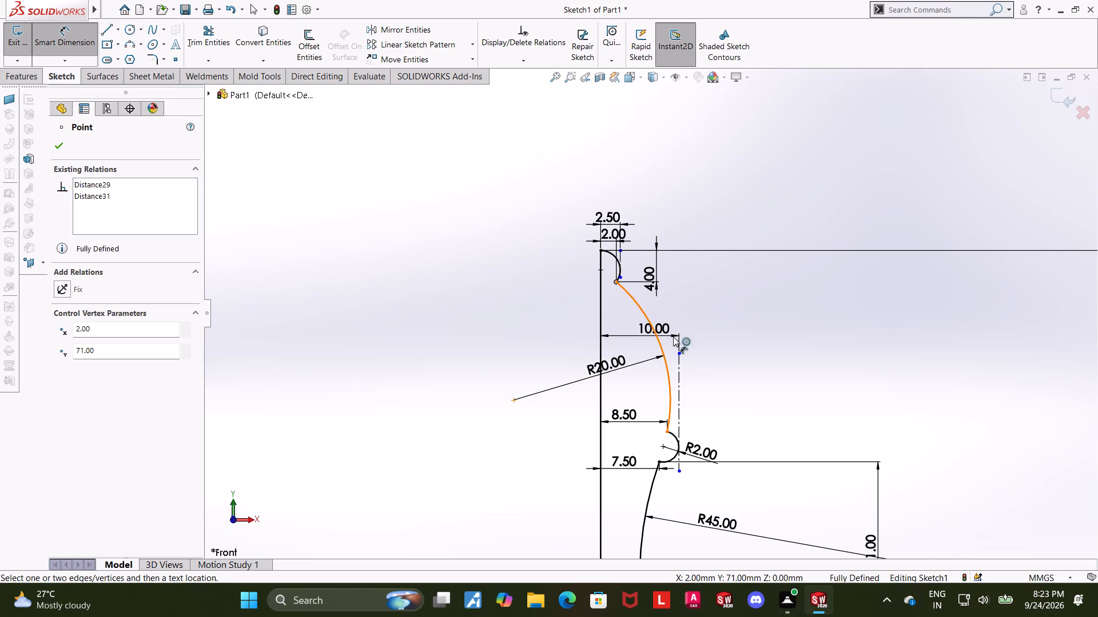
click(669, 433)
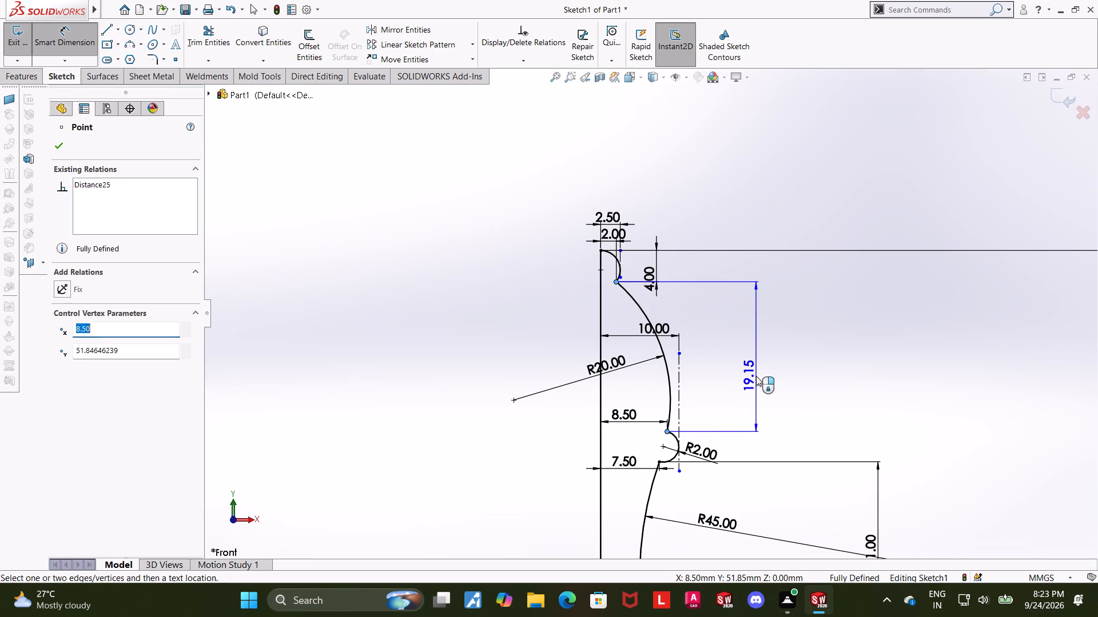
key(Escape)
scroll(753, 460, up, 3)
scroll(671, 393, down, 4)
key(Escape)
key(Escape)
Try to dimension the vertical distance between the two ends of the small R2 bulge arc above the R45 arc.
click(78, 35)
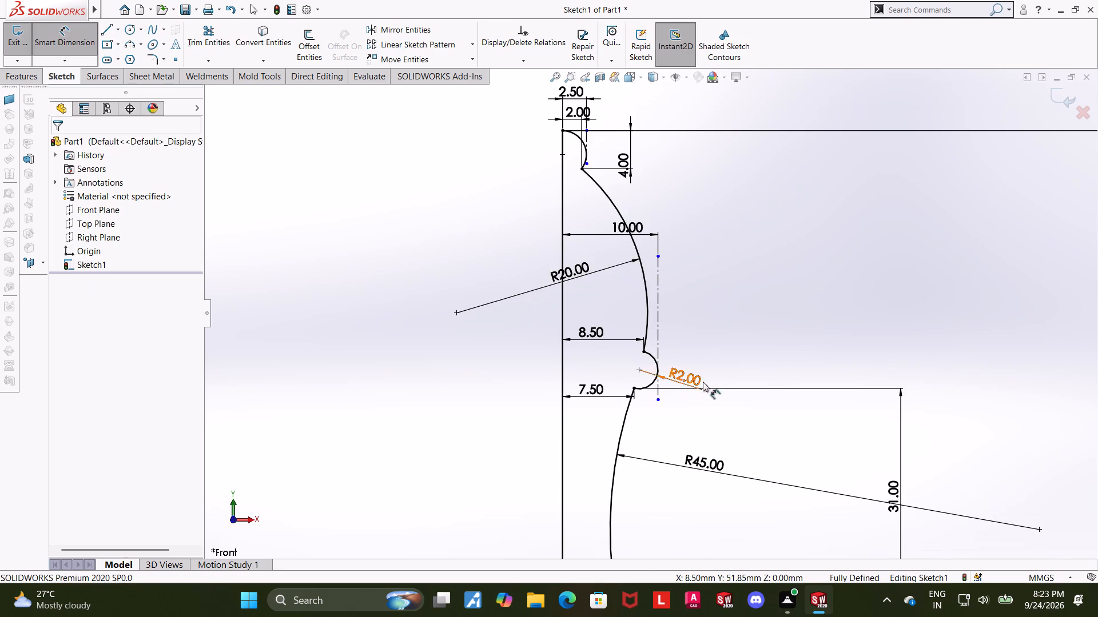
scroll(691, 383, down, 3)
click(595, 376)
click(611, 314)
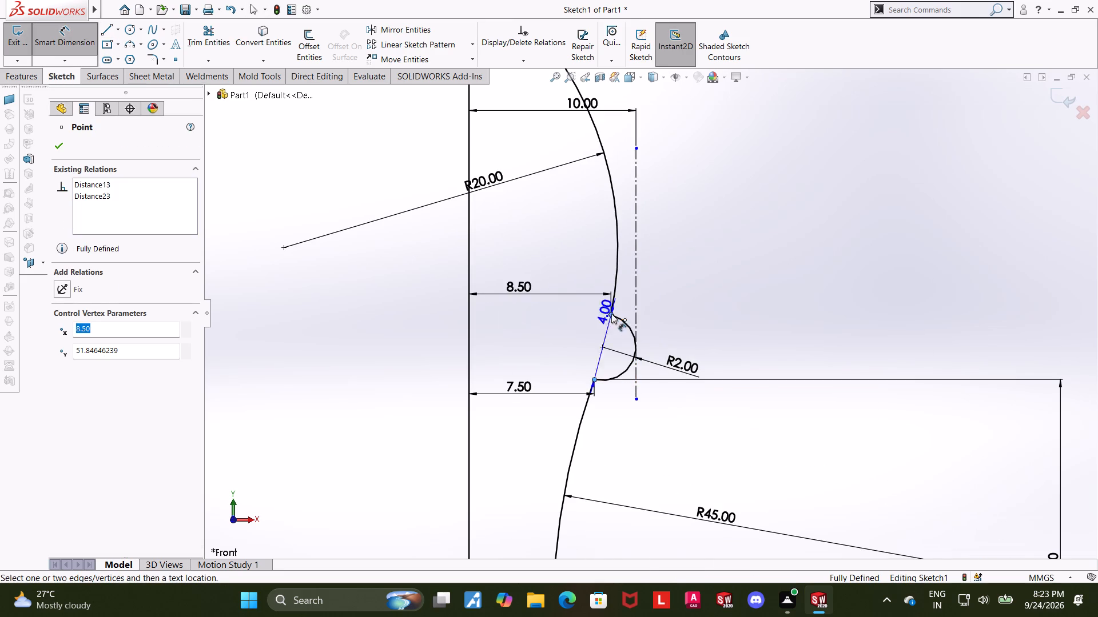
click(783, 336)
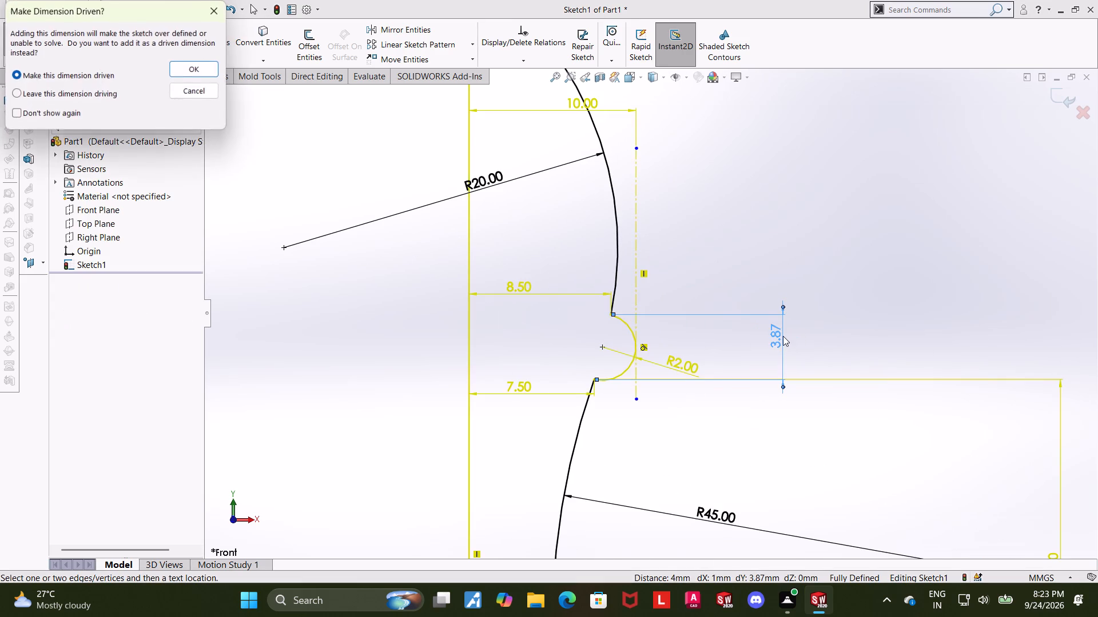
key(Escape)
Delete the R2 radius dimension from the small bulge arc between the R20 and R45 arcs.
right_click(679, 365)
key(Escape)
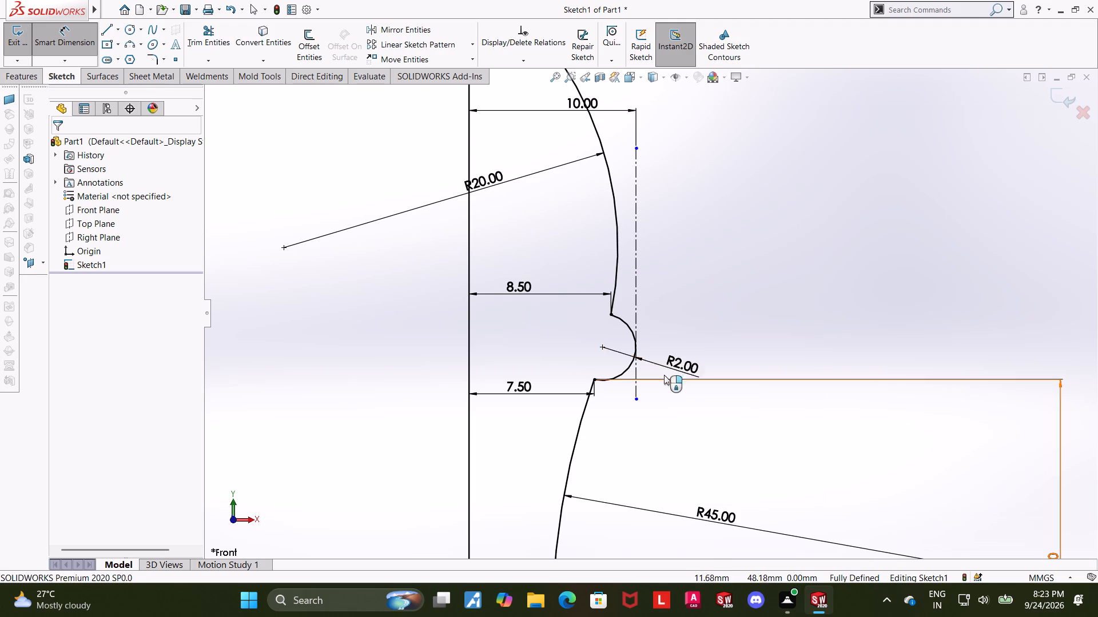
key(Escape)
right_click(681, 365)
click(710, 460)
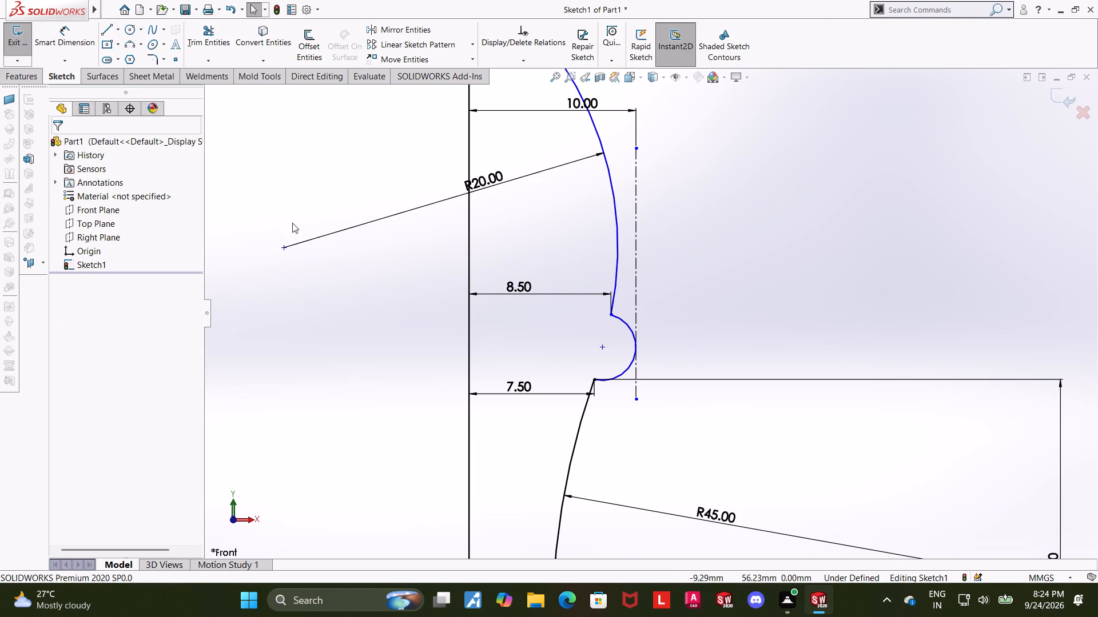
Dimension the vertical distance between the small bulge arc's two ends as 3.94 mm.
click(90, 48)
click(592, 380)
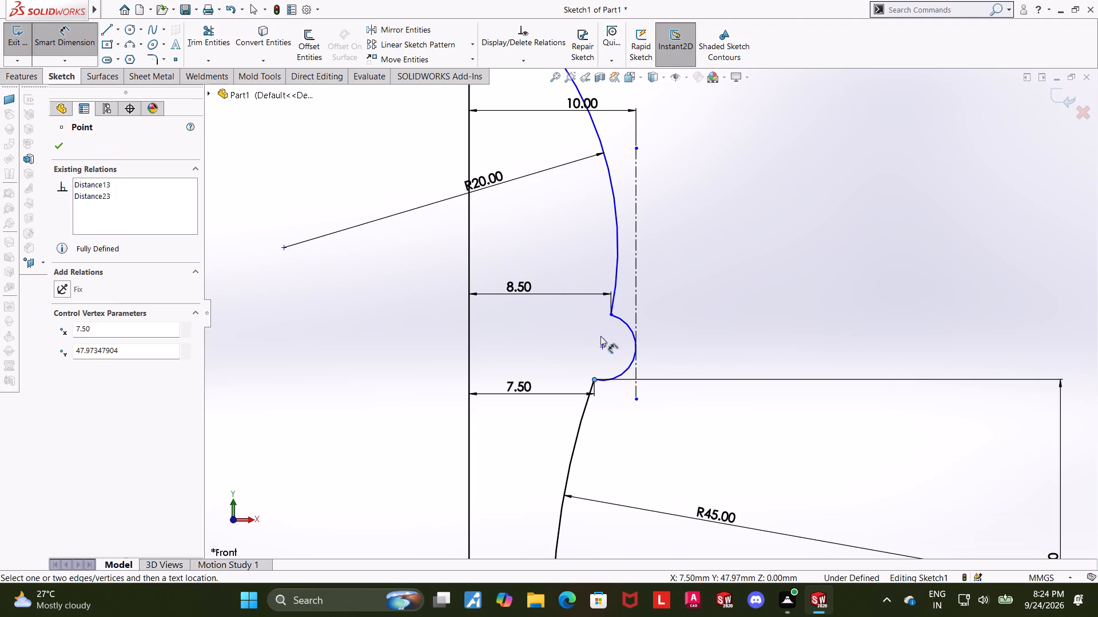
click(611, 314)
click(785, 326)
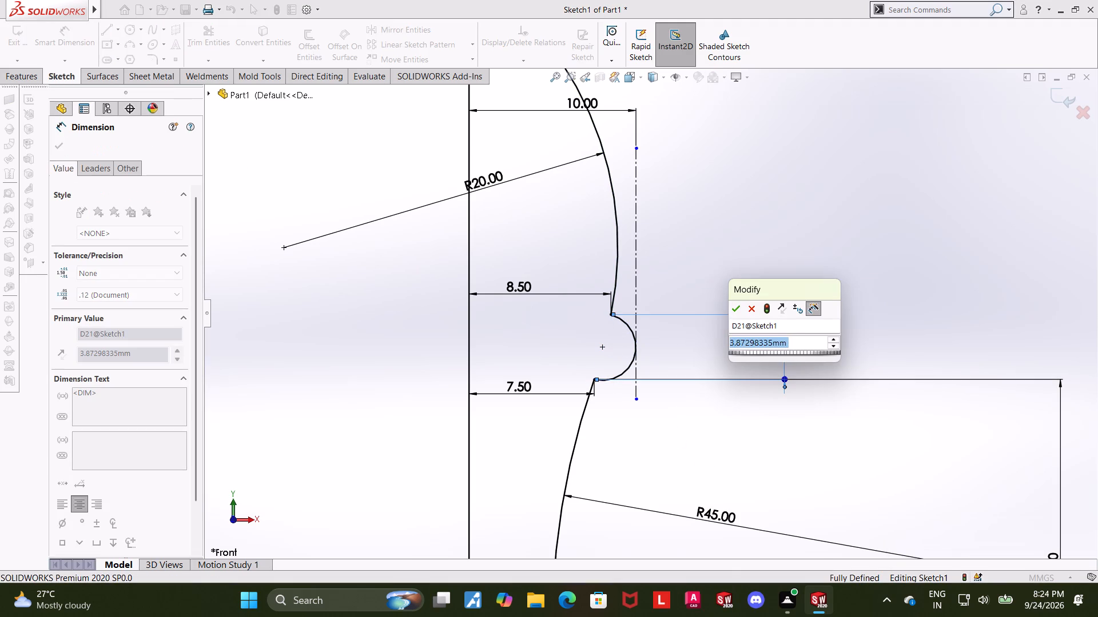
text(3.94)
key(Return)
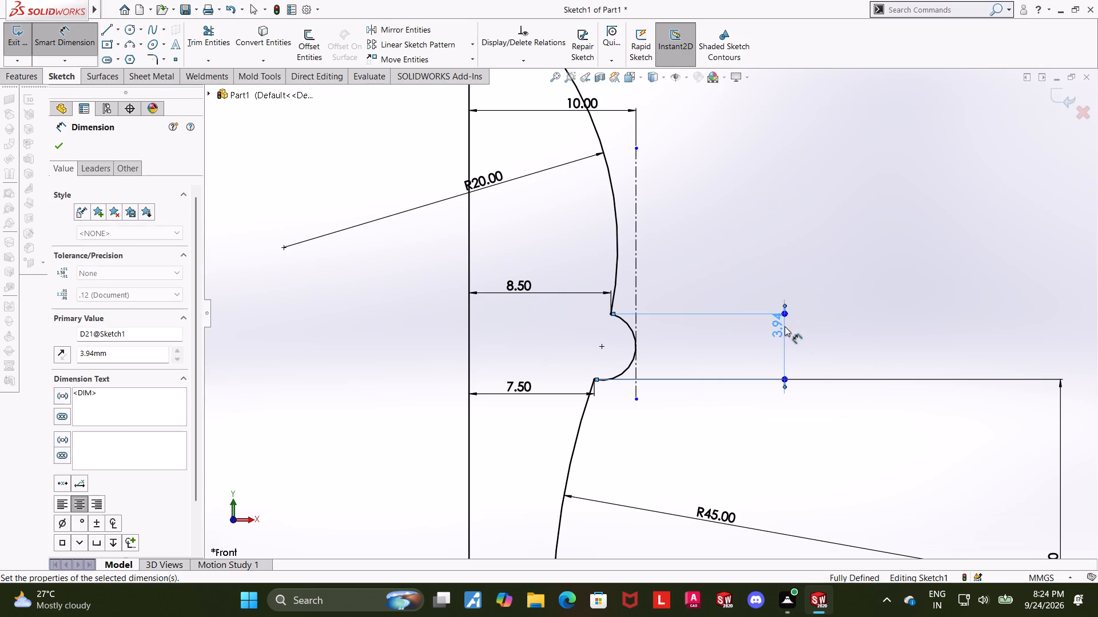
key(Escape)
key(Escape)
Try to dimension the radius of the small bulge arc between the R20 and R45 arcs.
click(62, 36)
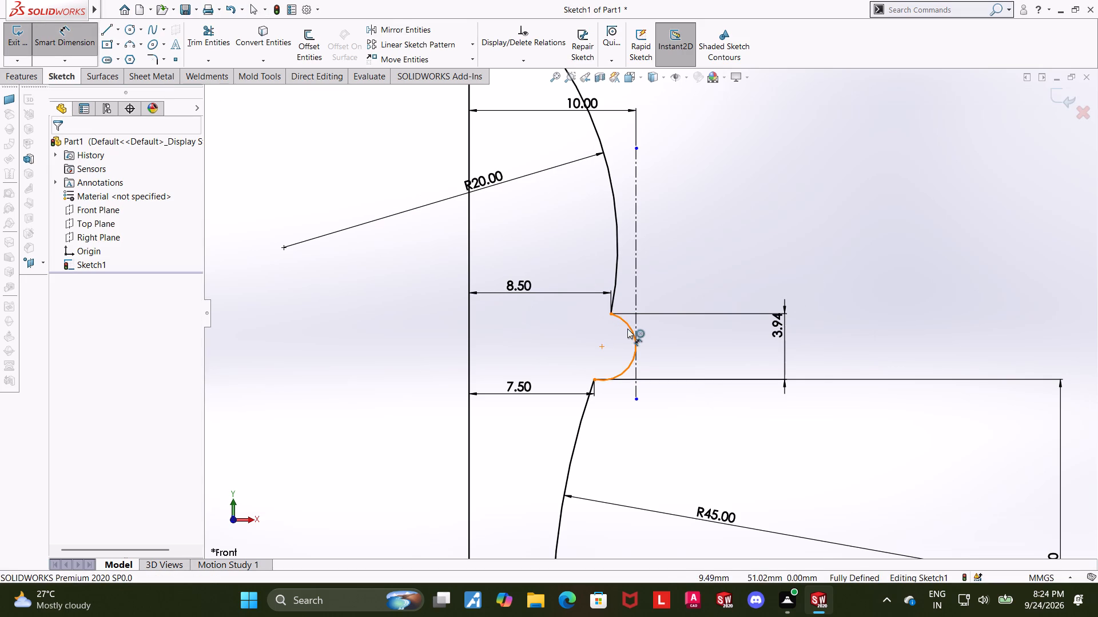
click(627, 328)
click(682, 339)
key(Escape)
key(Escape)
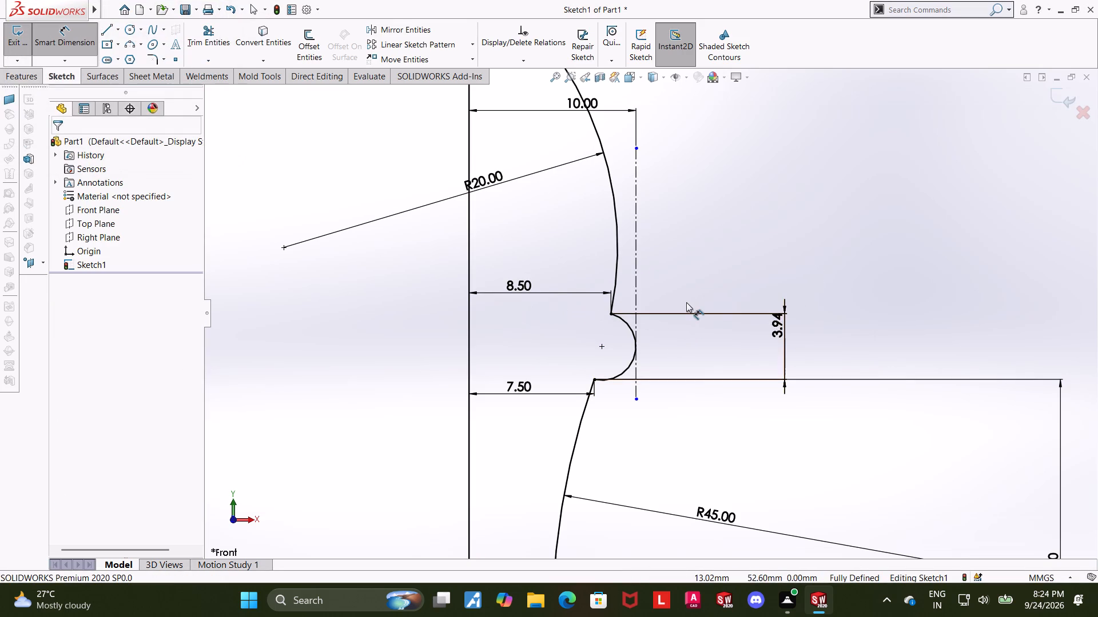
Examine the full profile from its top arc to its base to check the shape and dimensions.
scroll(686, 302, up, 2)
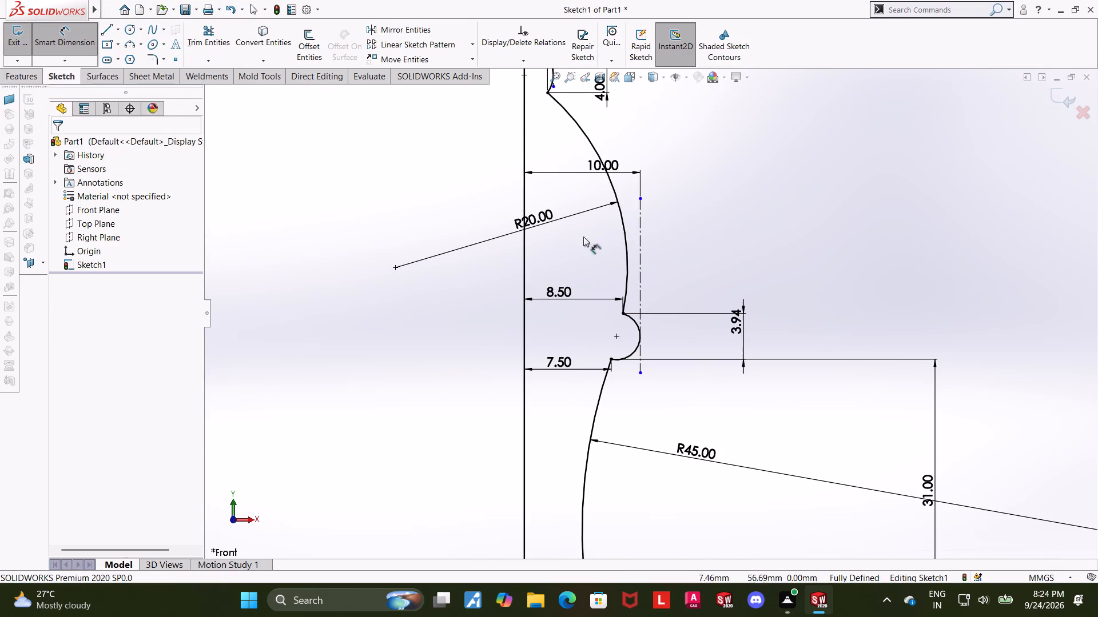
scroll(520, 199, up, 2)
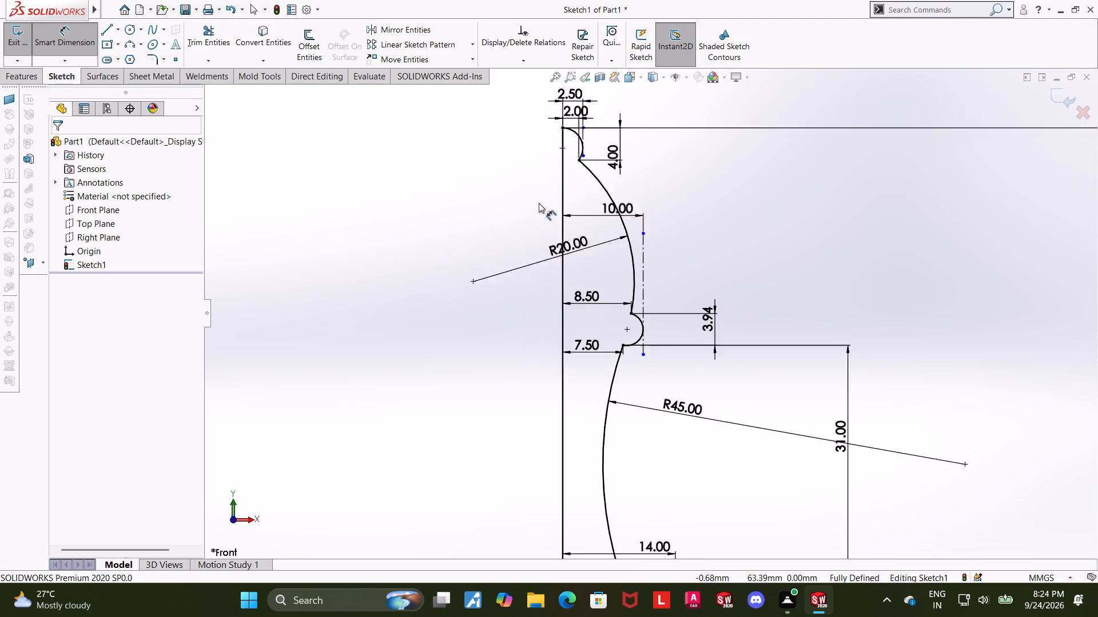
scroll(539, 203, up, 1)
scroll(646, 399, up, 5)
scroll(647, 423, down, 3)
scroll(646, 428, up, 5)
scroll(657, 271, down, 5)
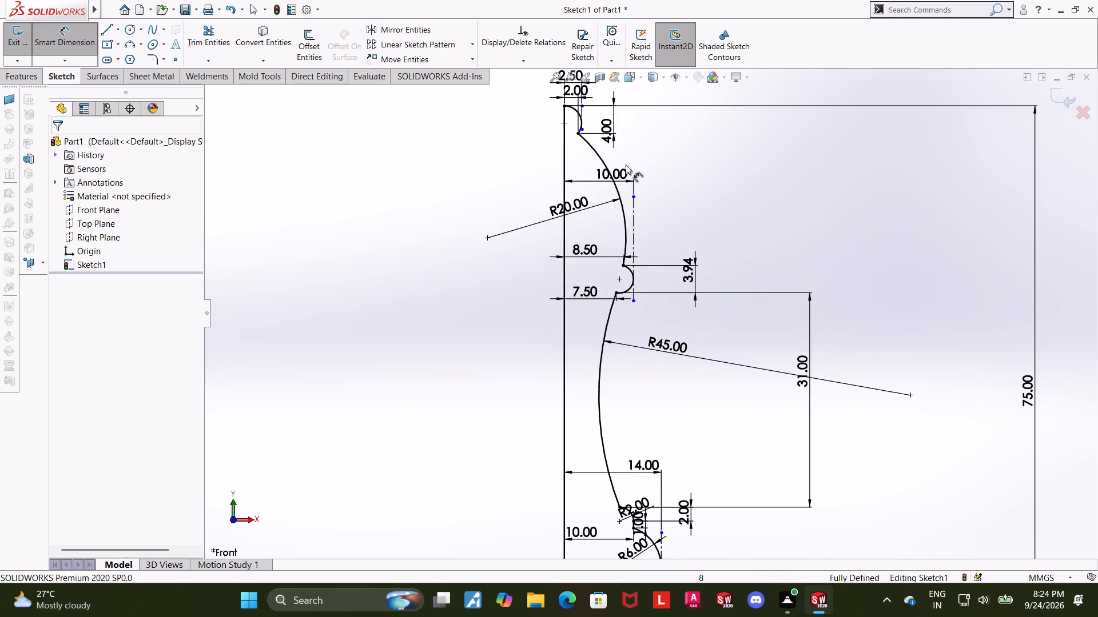
scroll(628, 214, up, 4)
scroll(628, 183, down, 5)
scroll(634, 339, down, 2)
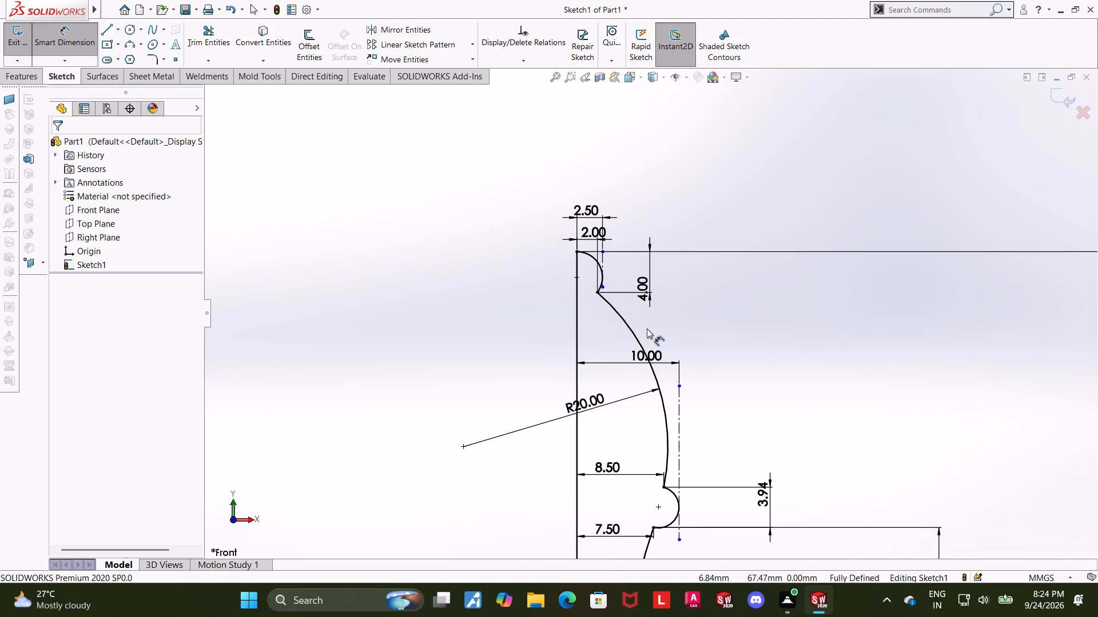
scroll(645, 330, down, 1)
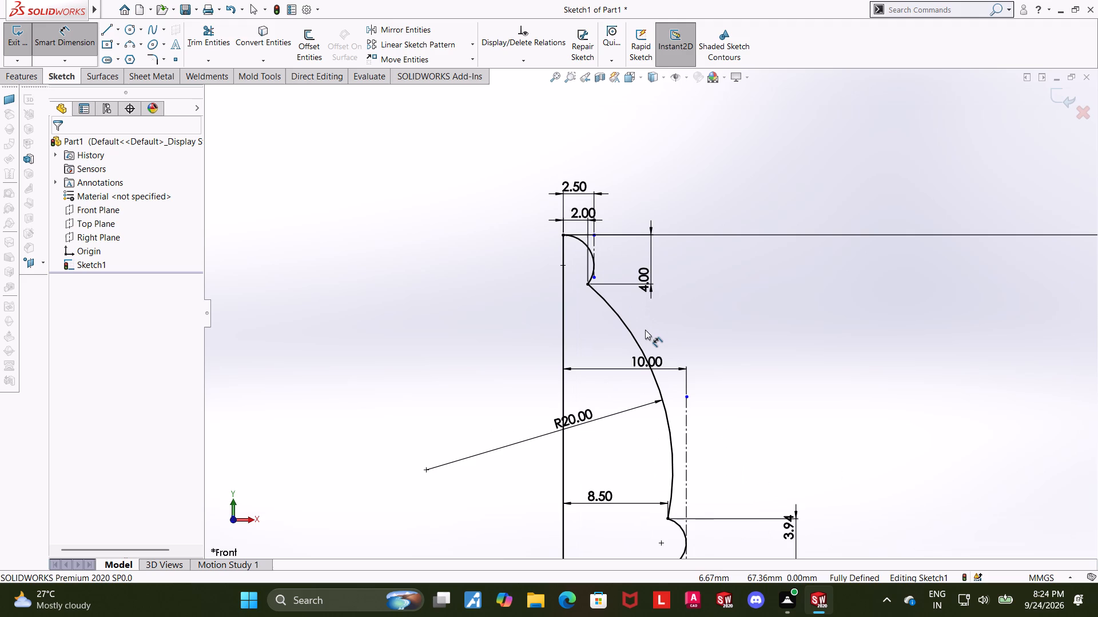
scroll(673, 347, up, 2)
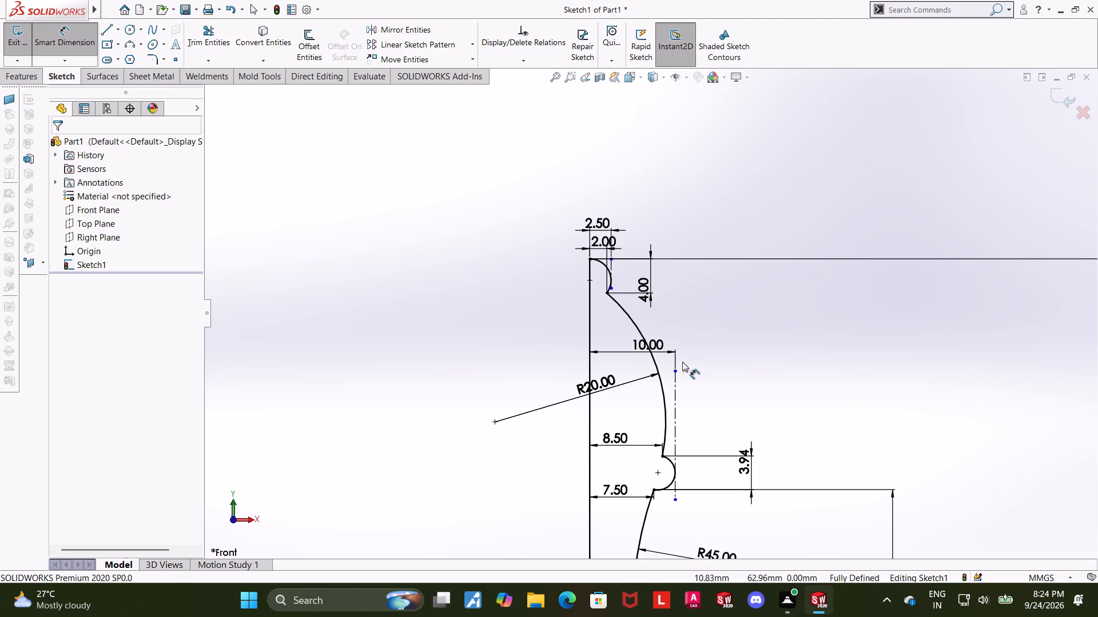
scroll(682, 361, up, 1)
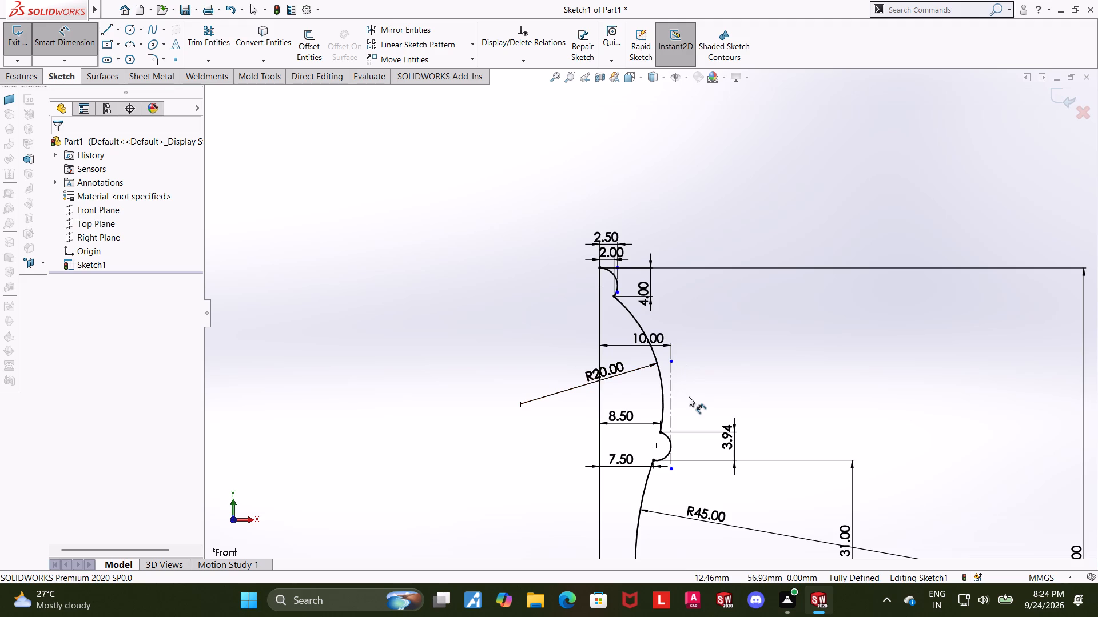
scroll(688, 395, up, 3)
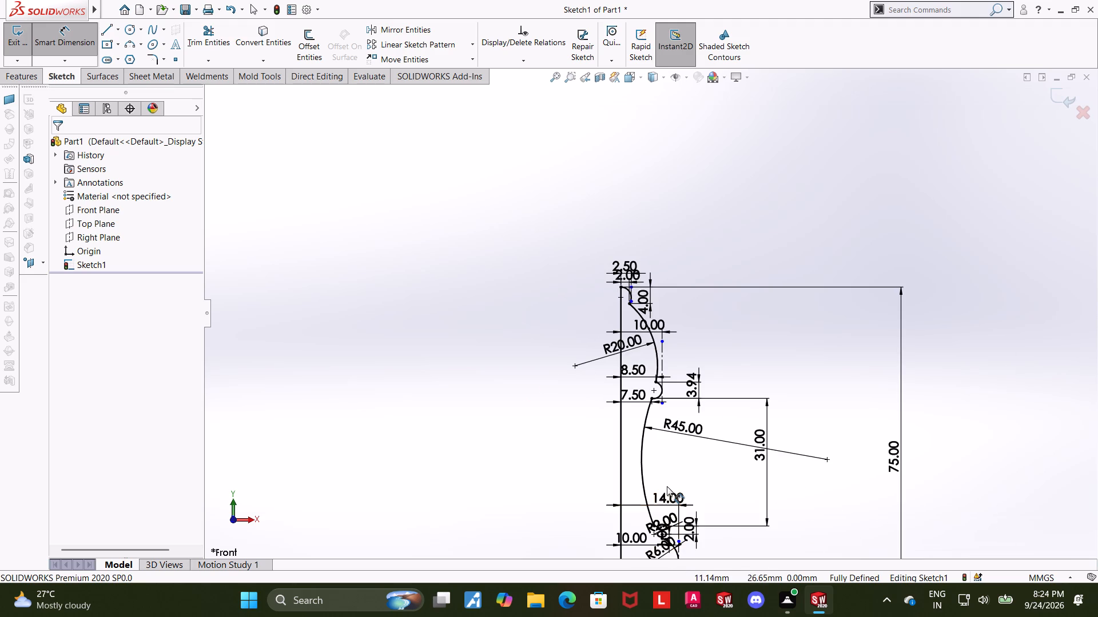
scroll(667, 486, up, 1)
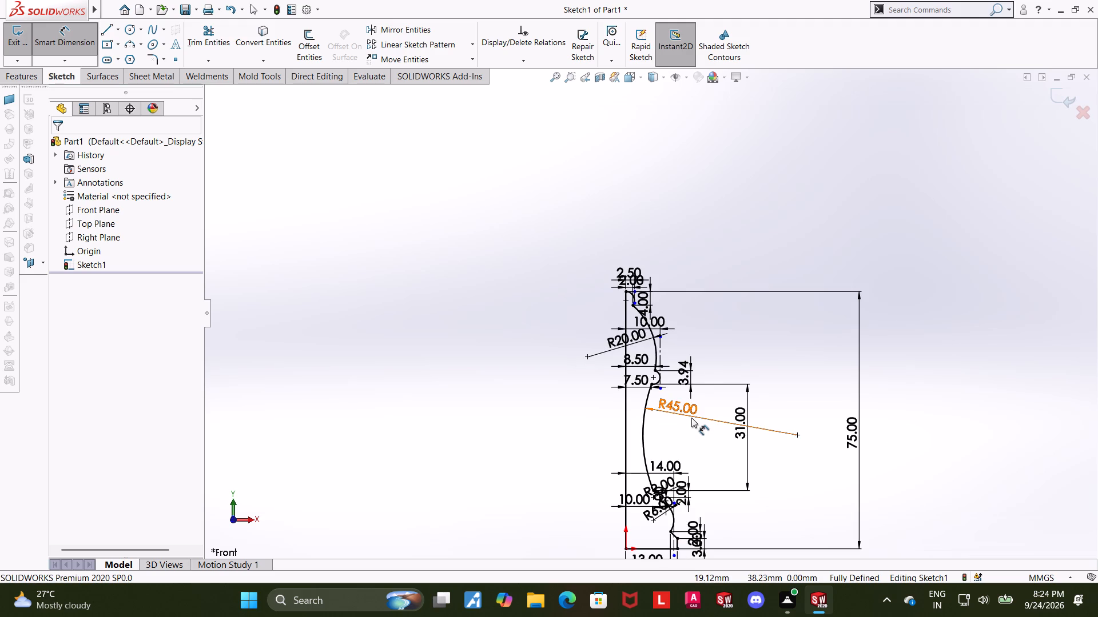
scroll(691, 418, down, 2)
scroll(641, 486, down, 3)
scroll(638, 490, up, 6)
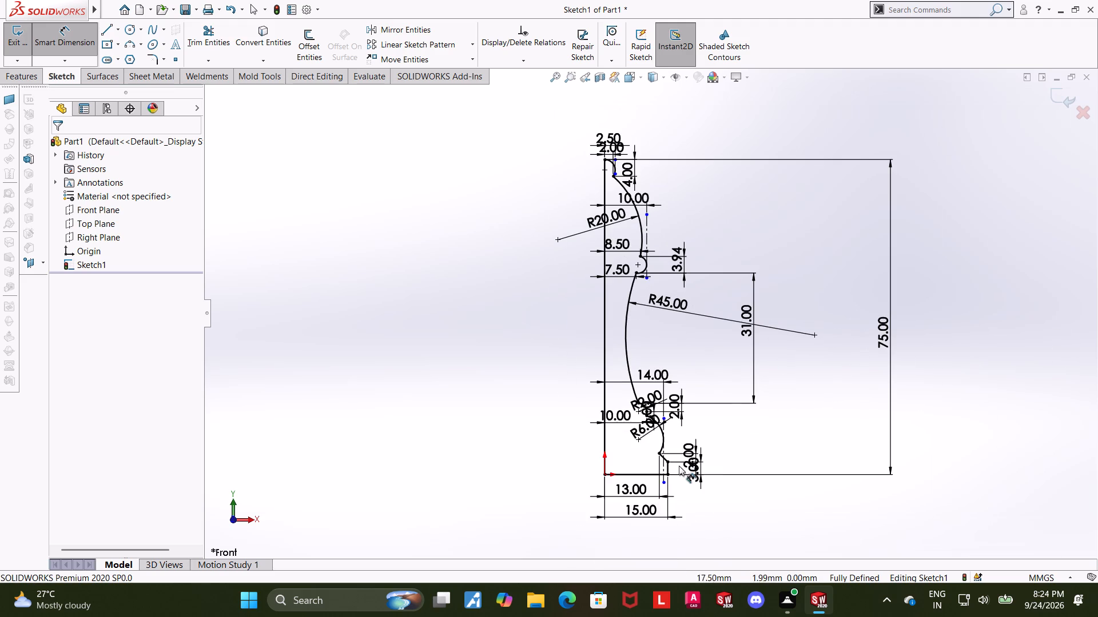
scroll(611, 467, down, 6)
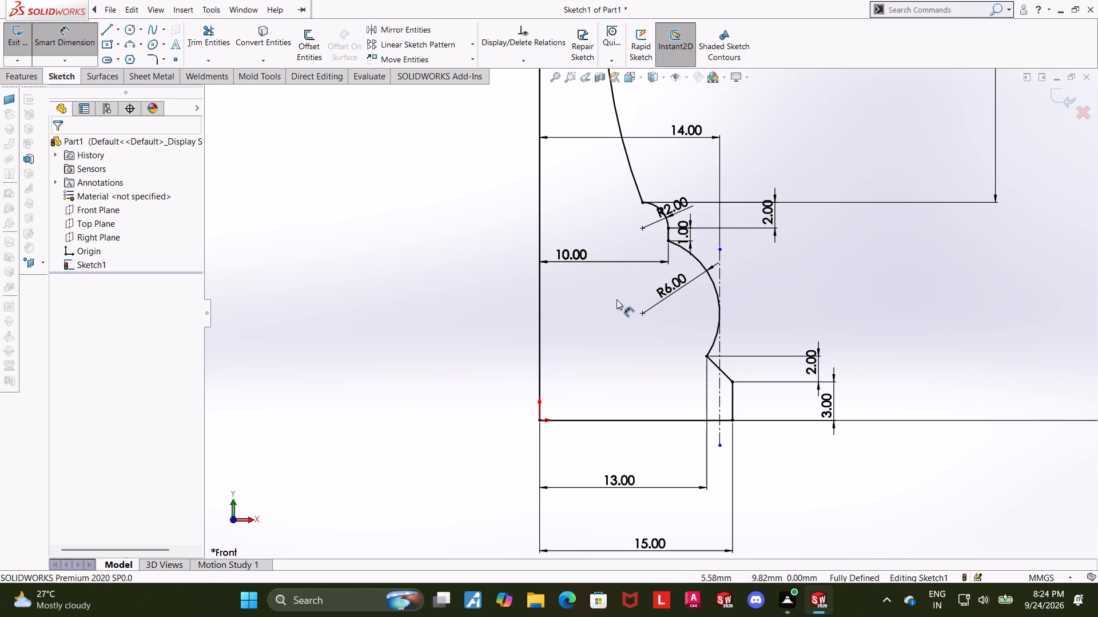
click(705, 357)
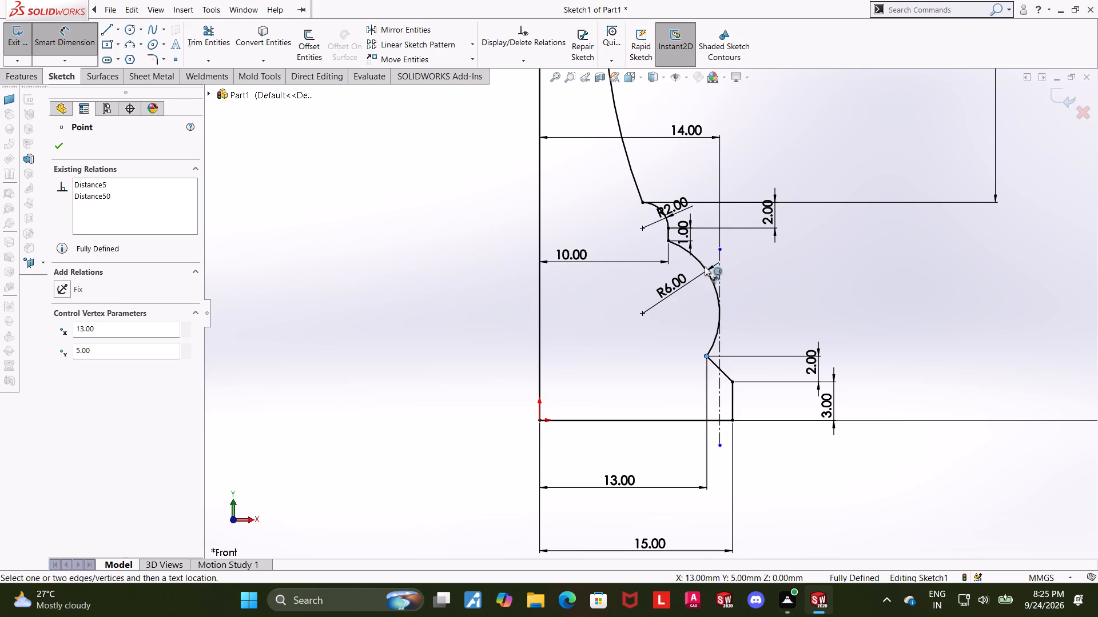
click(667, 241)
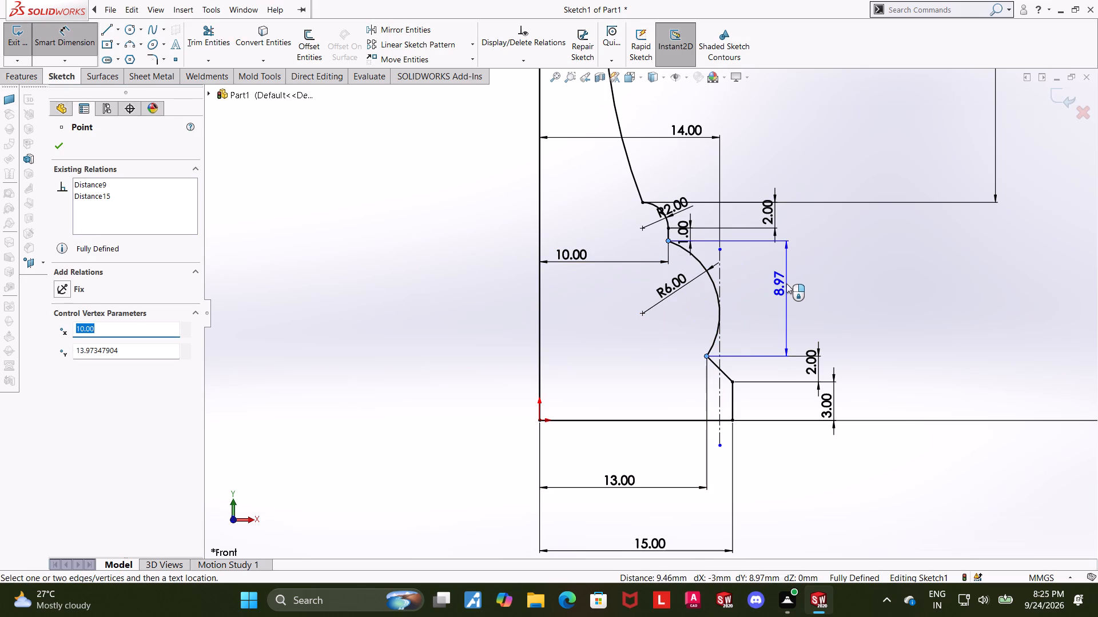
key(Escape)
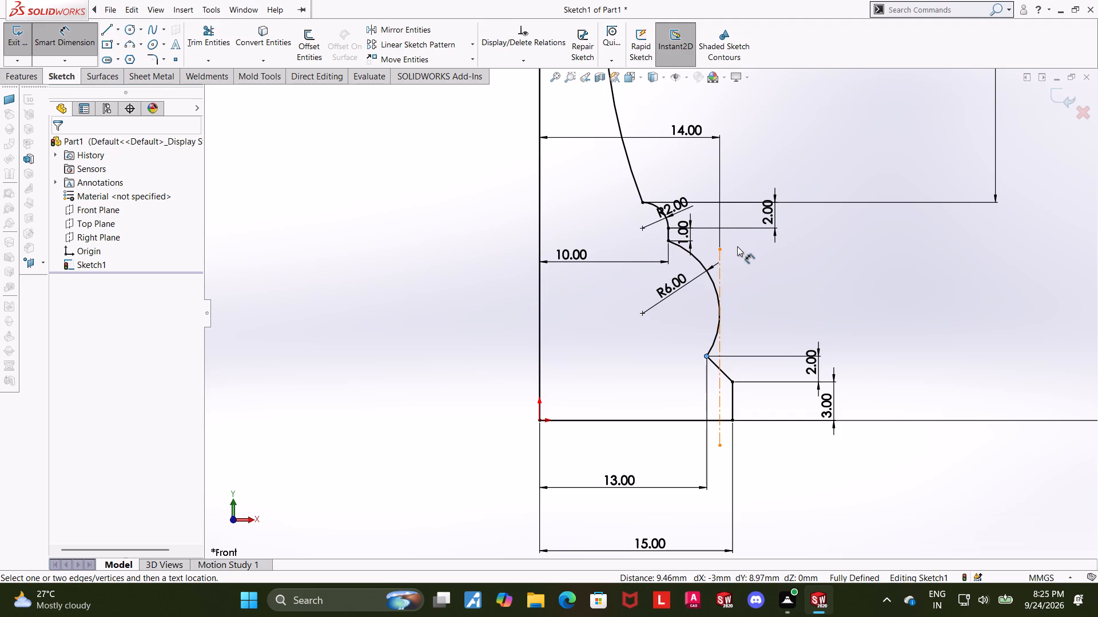
Examine the whole half-profile, from the base bulges up to the top arc, before closing the sketch.
scroll(738, 249, up, 4)
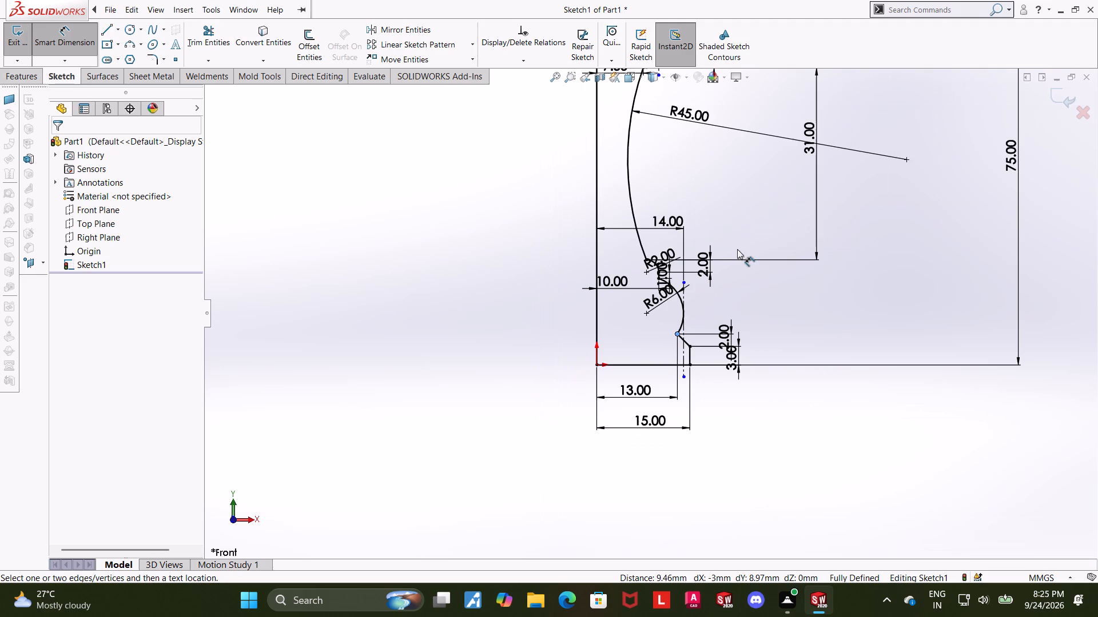
scroll(715, 235, down, 3)
scroll(636, 302, down, 2)
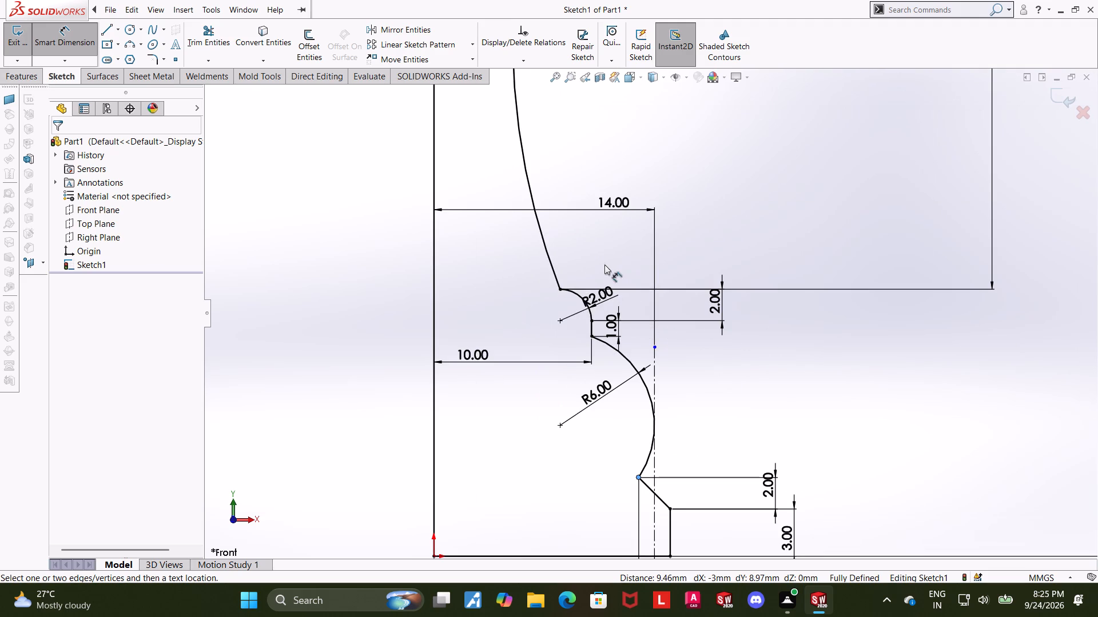
scroll(599, 269, down, 2)
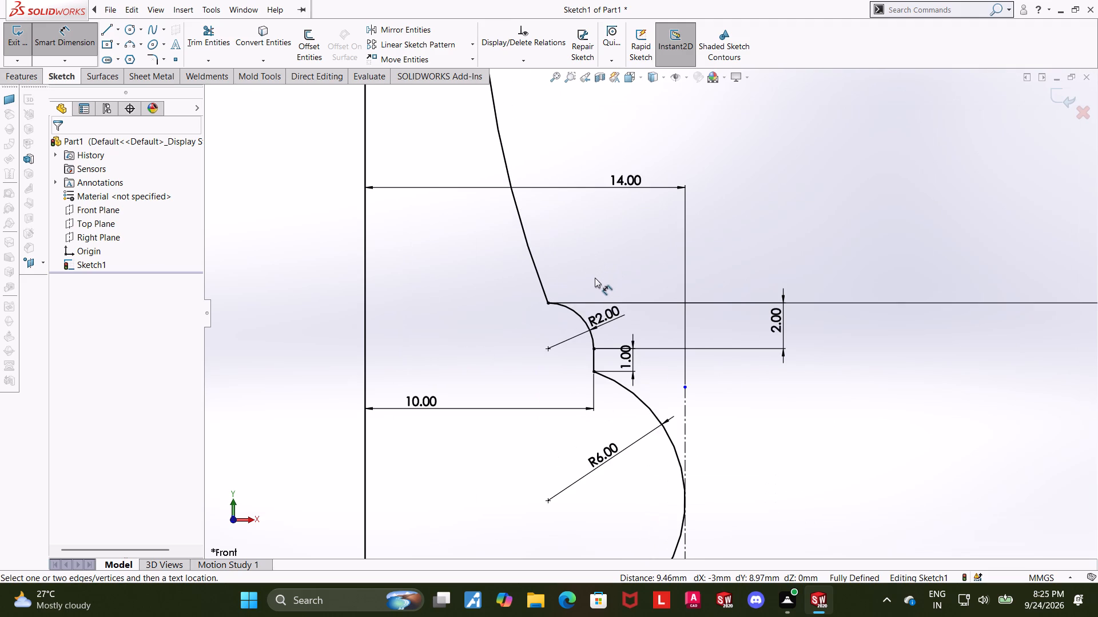
scroll(595, 278, up, 8)
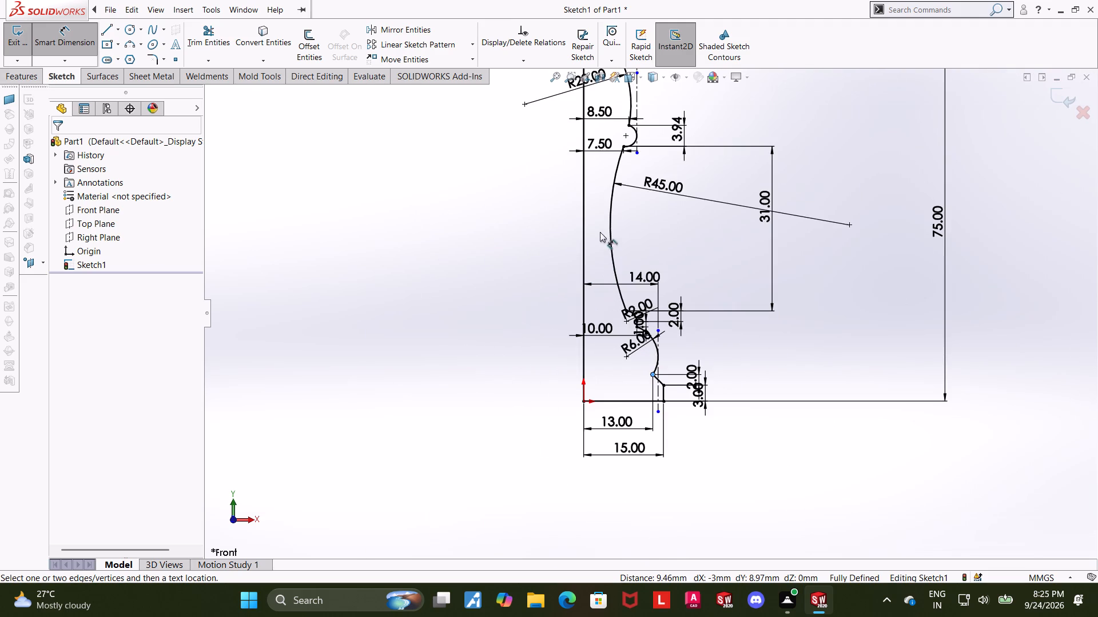
scroll(607, 174, down, 3)
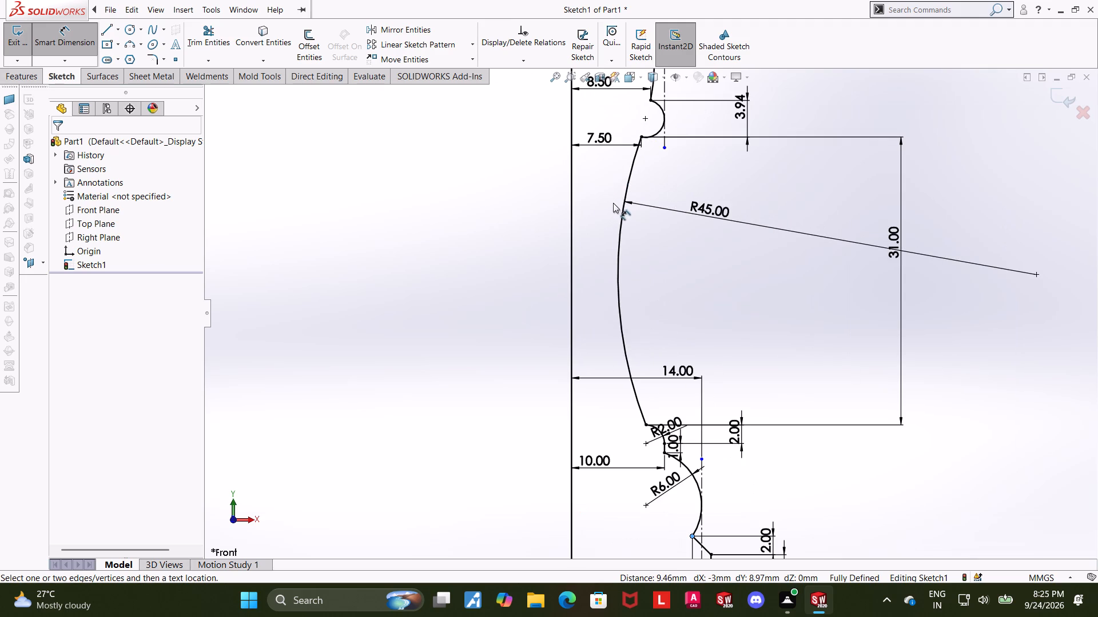
scroll(629, 203, up, 2)
scroll(649, 125, down, 2)
scroll(643, 189, up, 4)
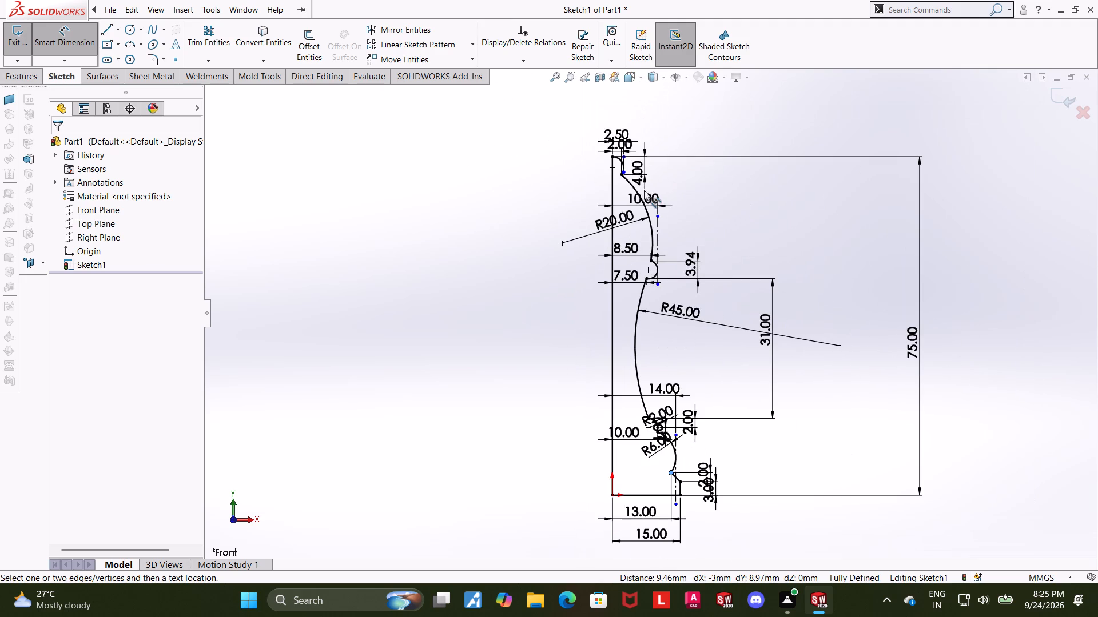
Exit the sketch and revolve the closed profile 360 degrees about its 75 mm vertical line.
click(1057, 98)
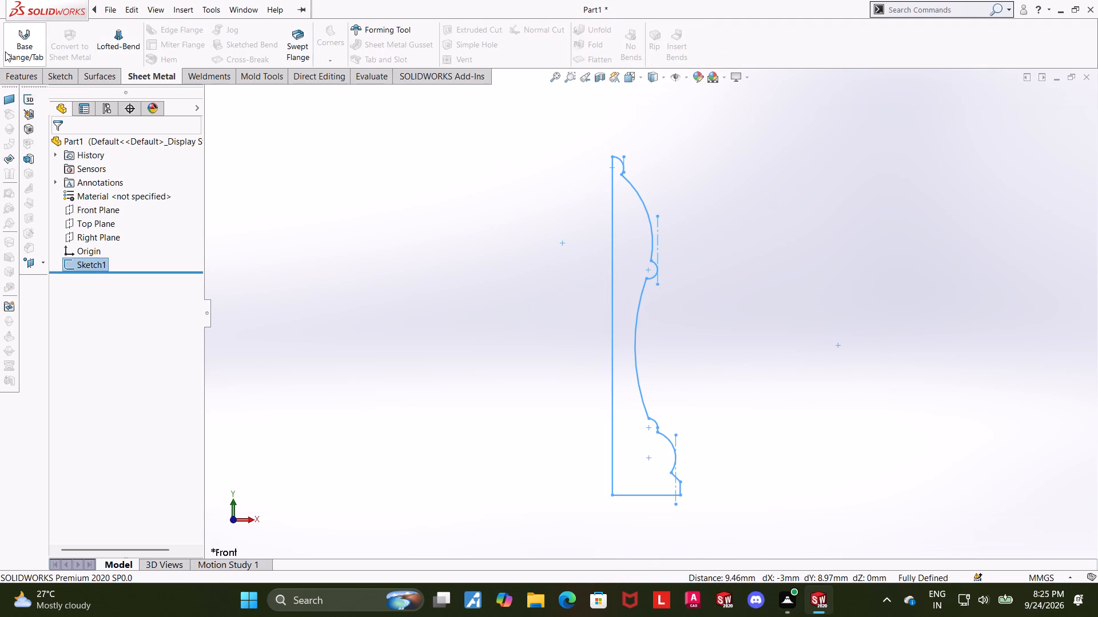
click(25, 70)
click(52, 46)
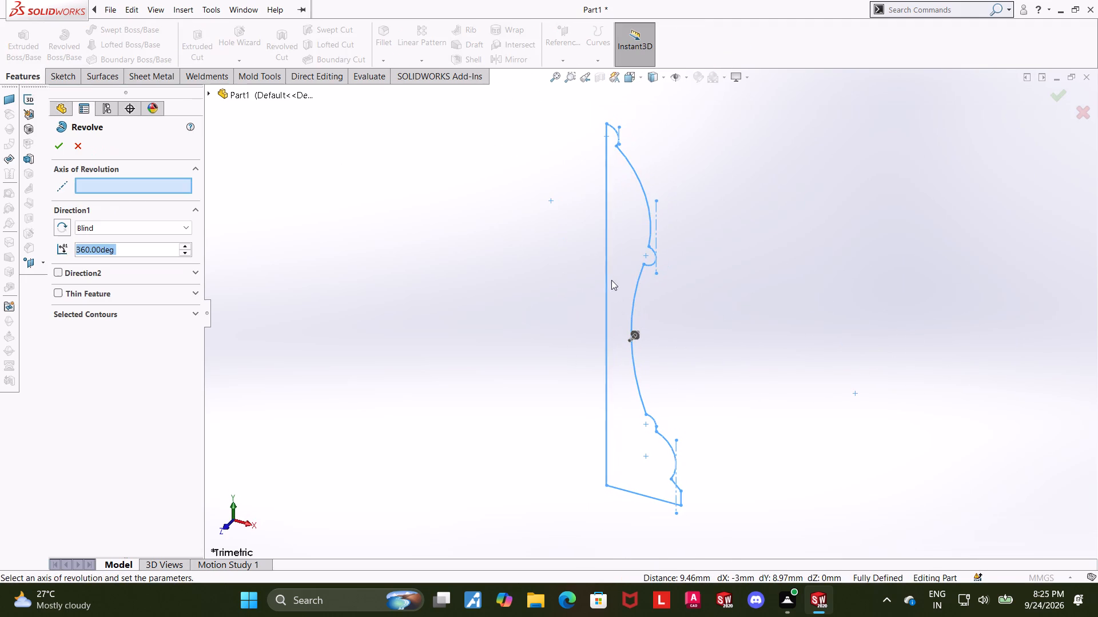
click(607, 270)
click(53, 147)
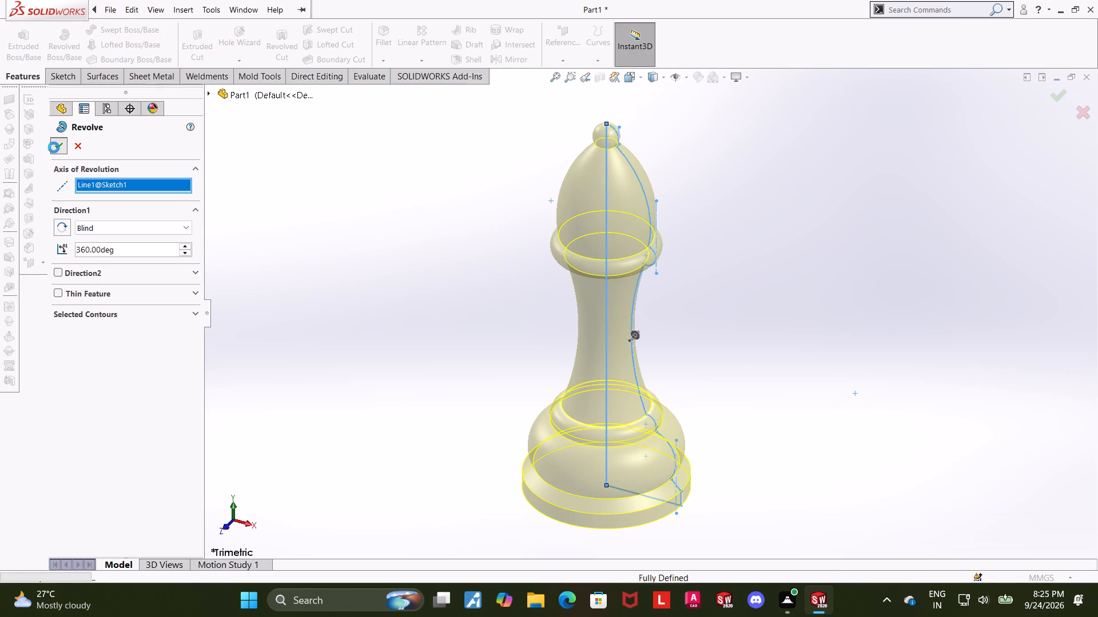
click(809, 310)
Apply a white color appearance to the whole part.
scroll(808, 338, up, 2)
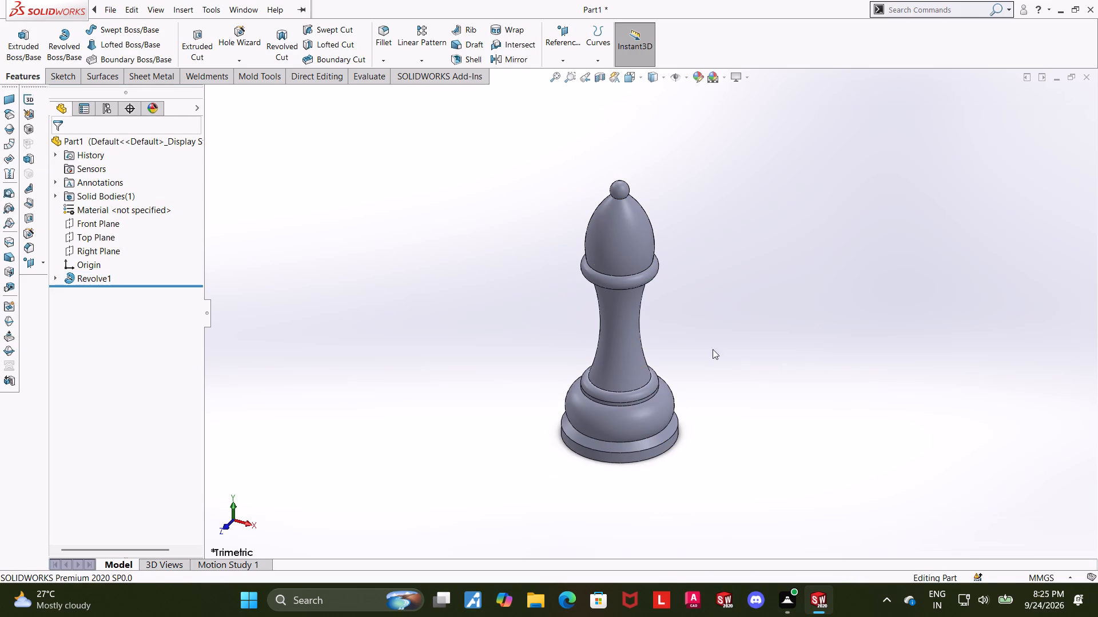
right_click(98, 141)
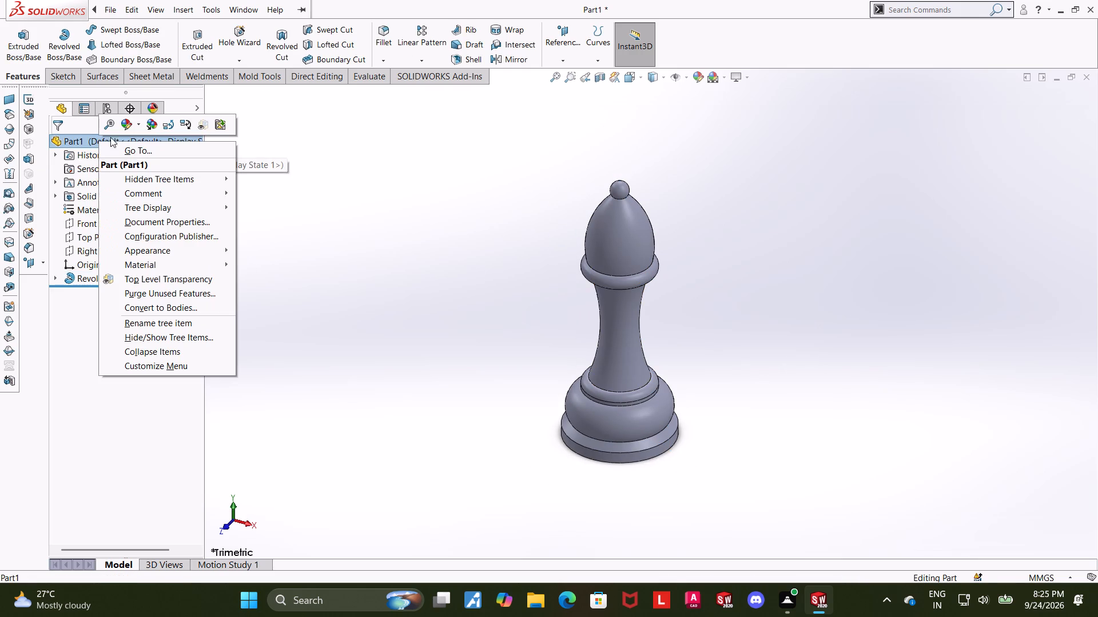
click(126, 122)
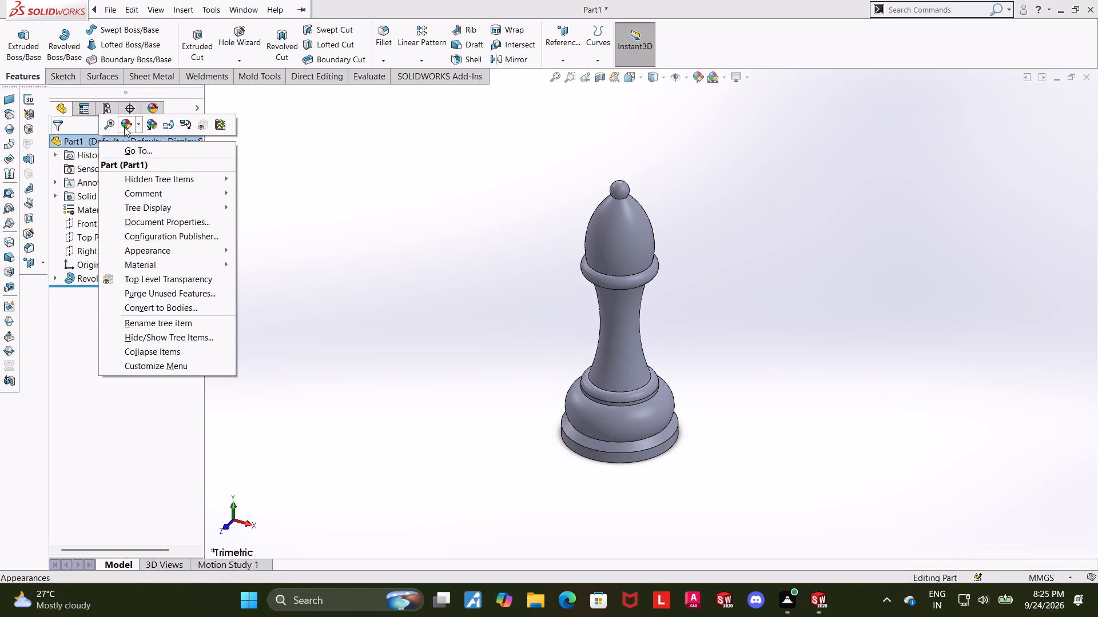
click(124, 126)
click(184, 152)
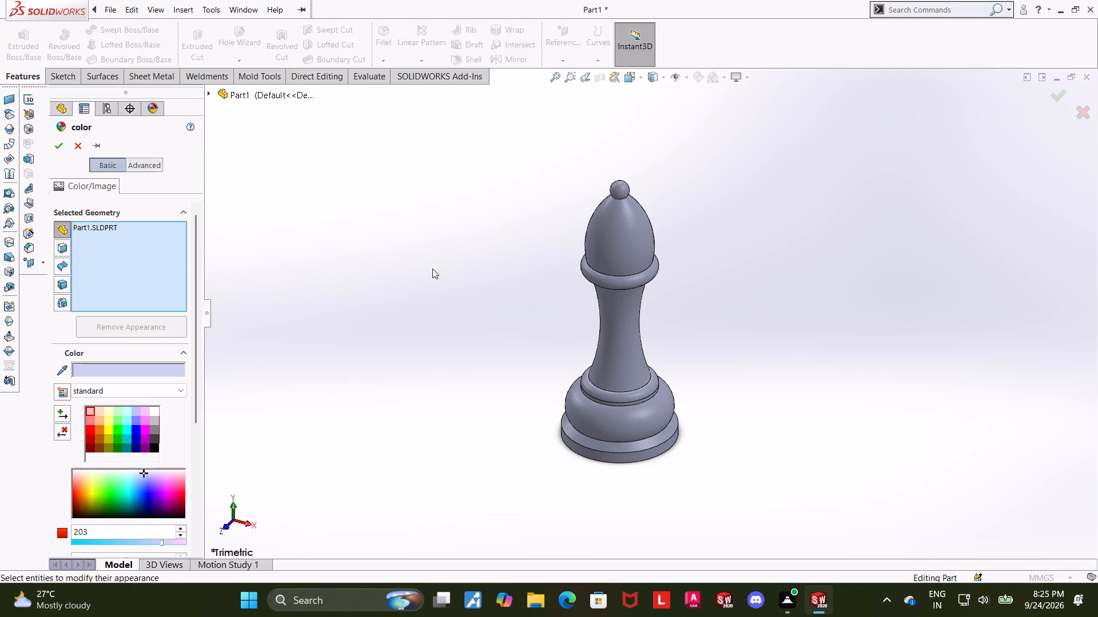
click(158, 412)
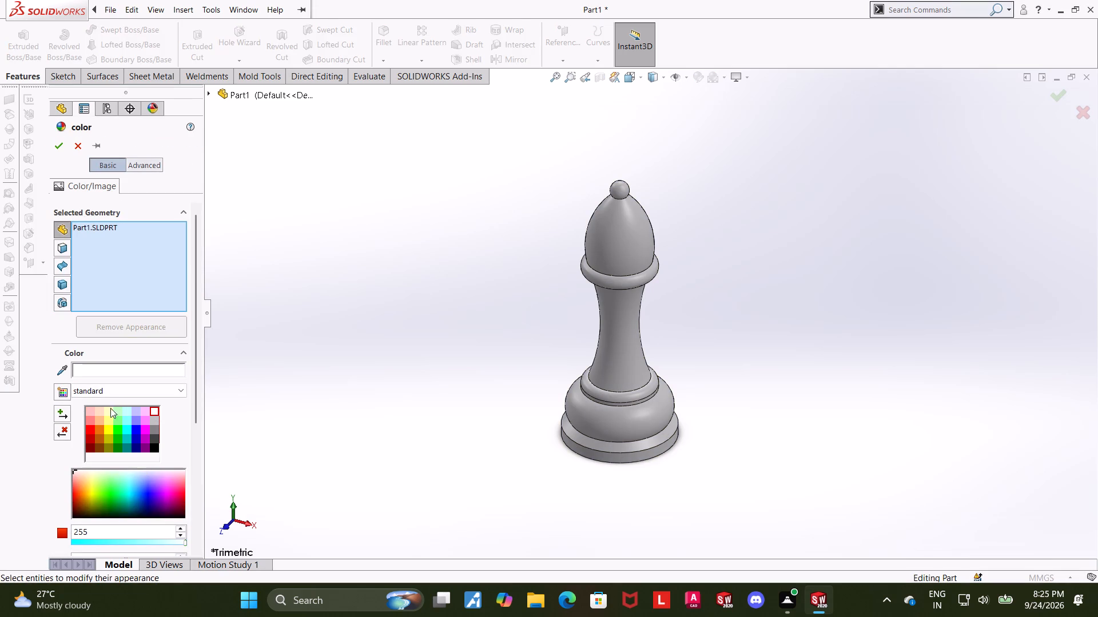
click(108, 411)
click(157, 411)
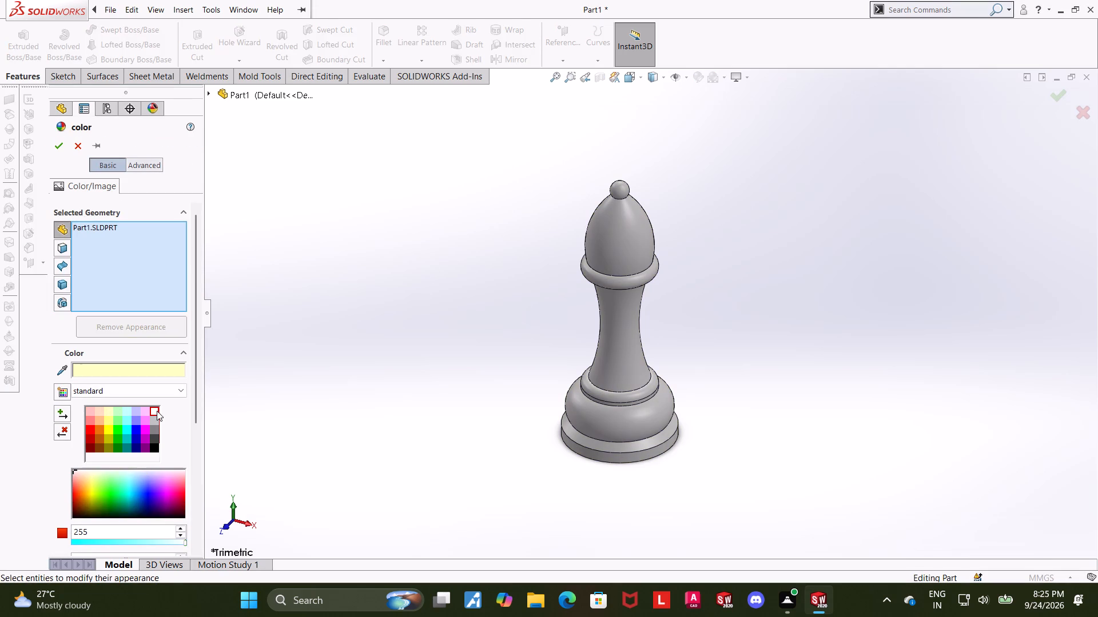
drag(138, 374, 75, 370)
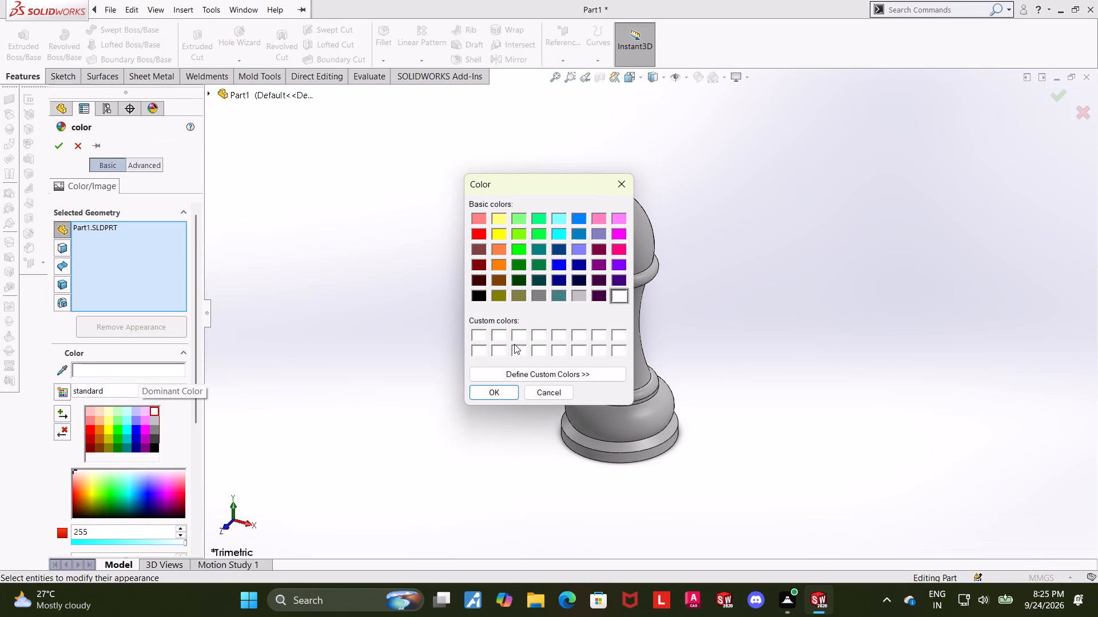
click(519, 349)
click(508, 393)
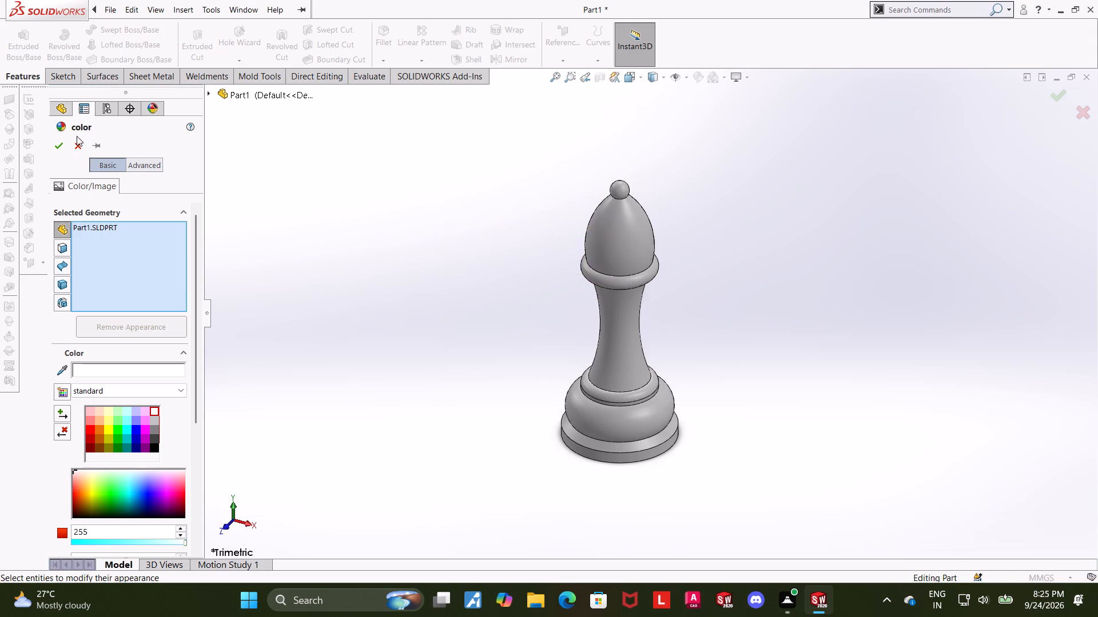
click(60, 147)
click(790, 339)
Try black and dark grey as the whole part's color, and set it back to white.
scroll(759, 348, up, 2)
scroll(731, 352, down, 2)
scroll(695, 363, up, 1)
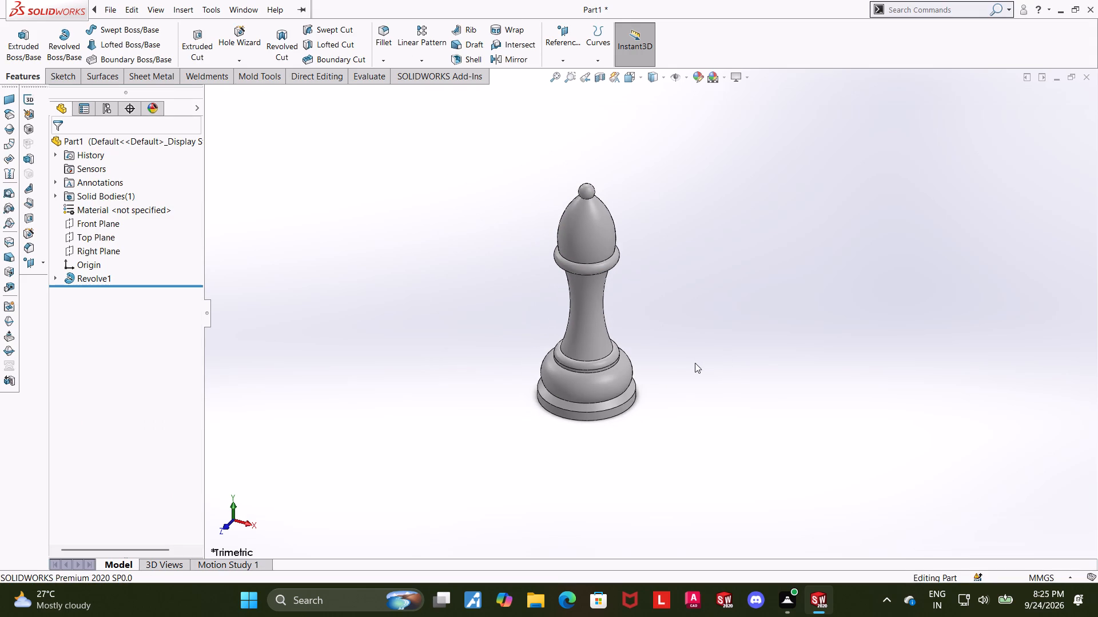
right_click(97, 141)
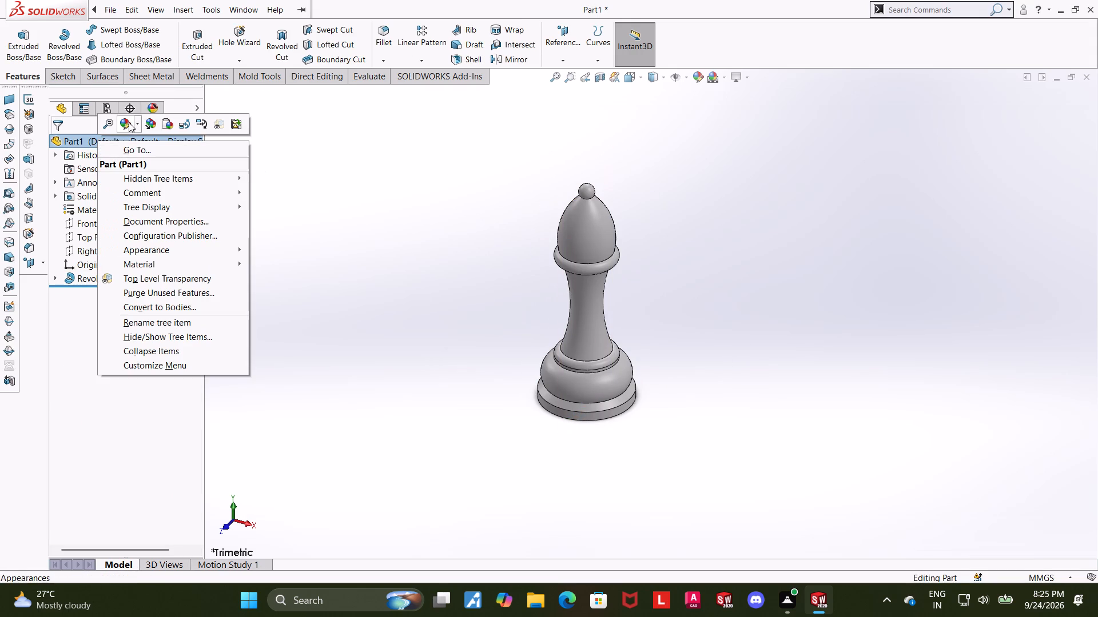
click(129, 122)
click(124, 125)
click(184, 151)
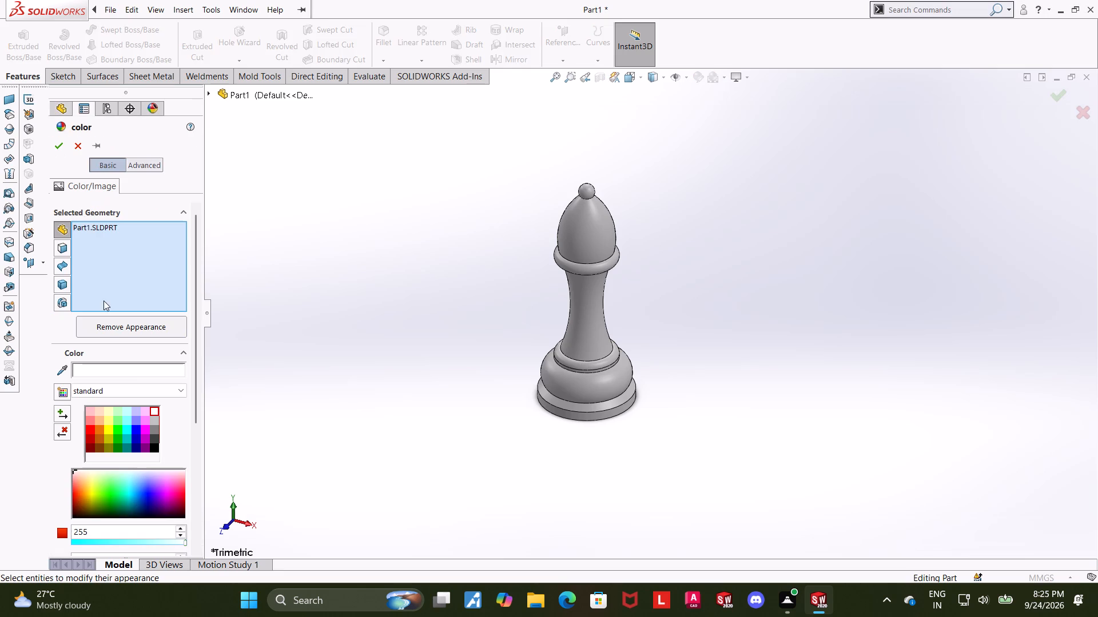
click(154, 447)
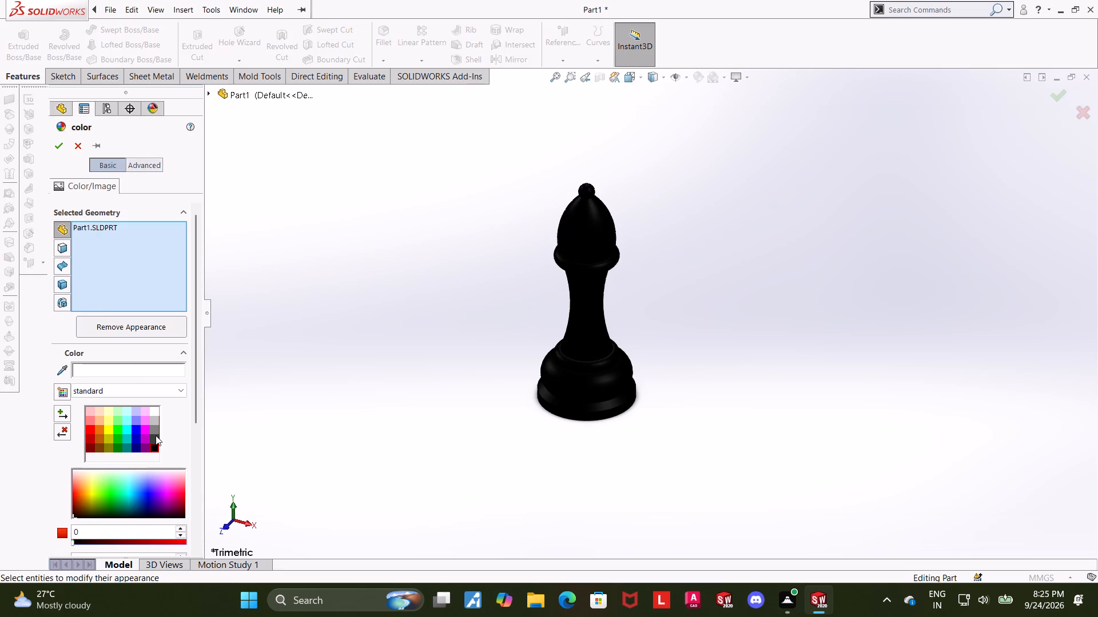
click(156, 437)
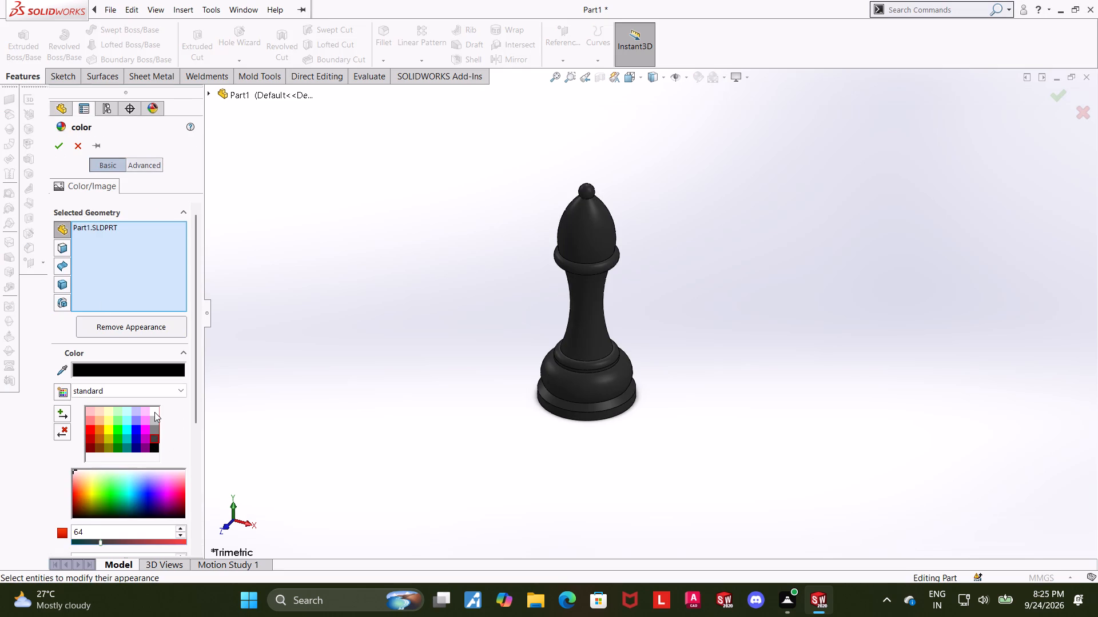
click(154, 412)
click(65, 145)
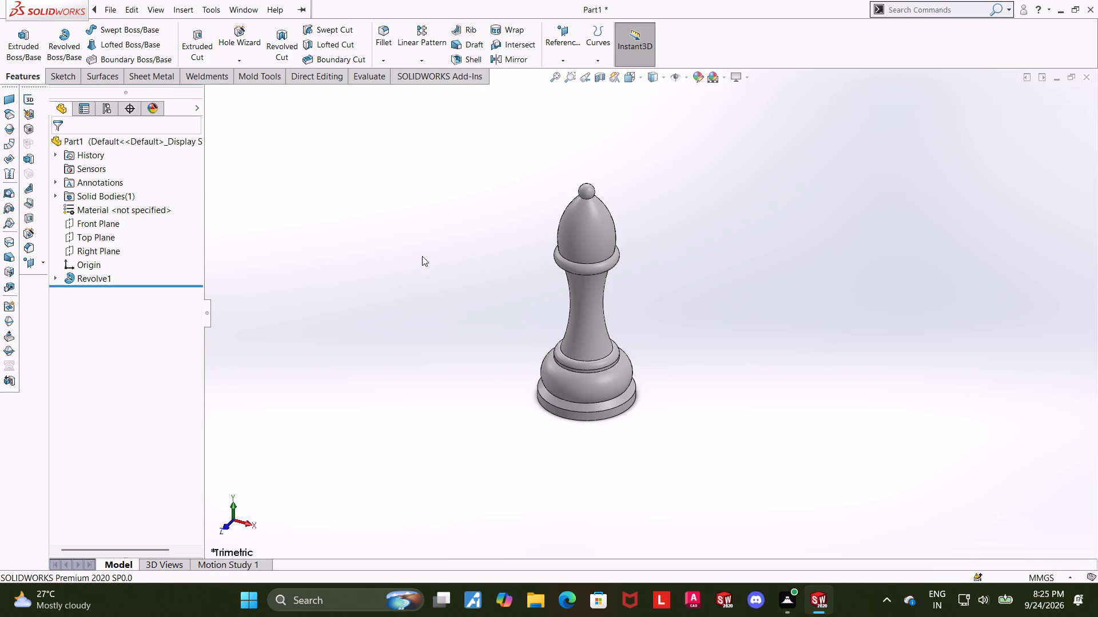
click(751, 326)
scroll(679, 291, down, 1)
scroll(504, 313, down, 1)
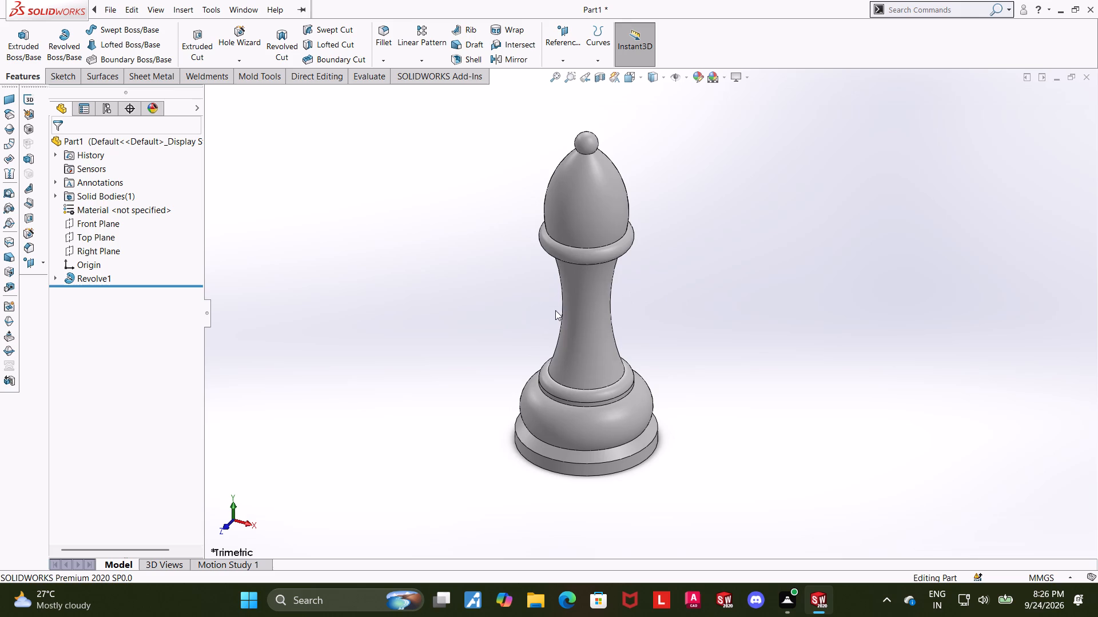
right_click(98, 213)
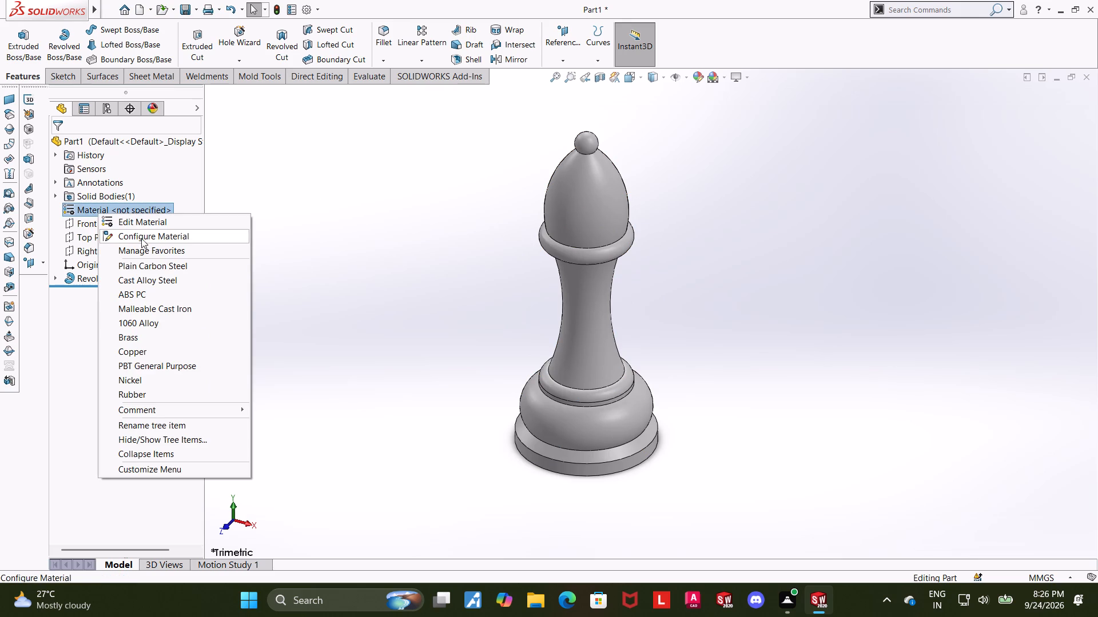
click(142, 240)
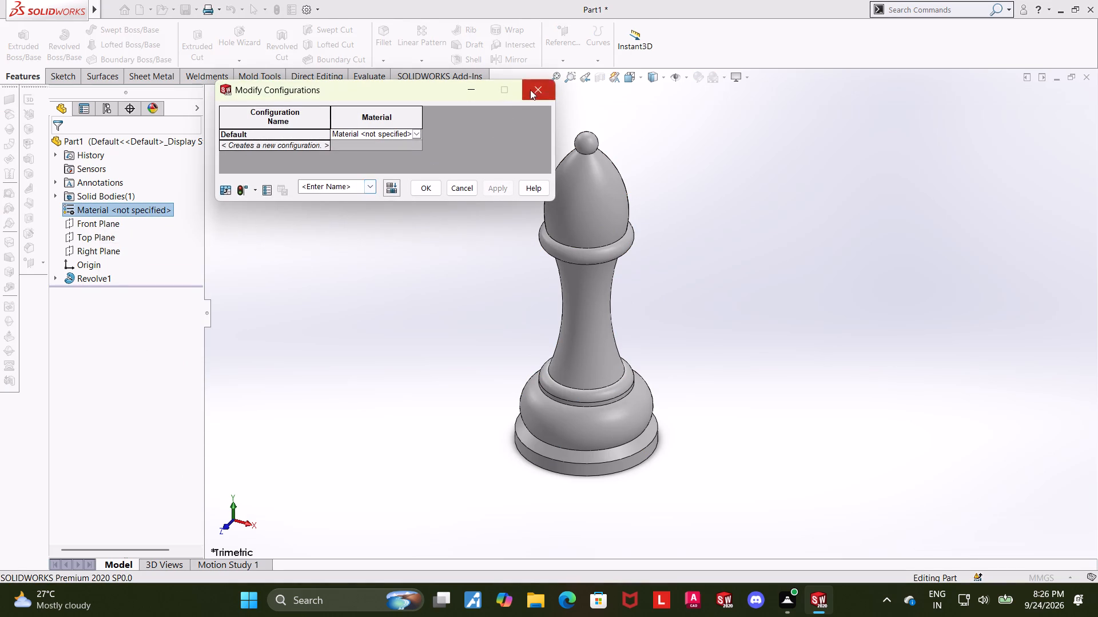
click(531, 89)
Assign the PP Homopolymer material from the Plastics category to the bishop part.
right_click(171, 210)
click(185, 216)
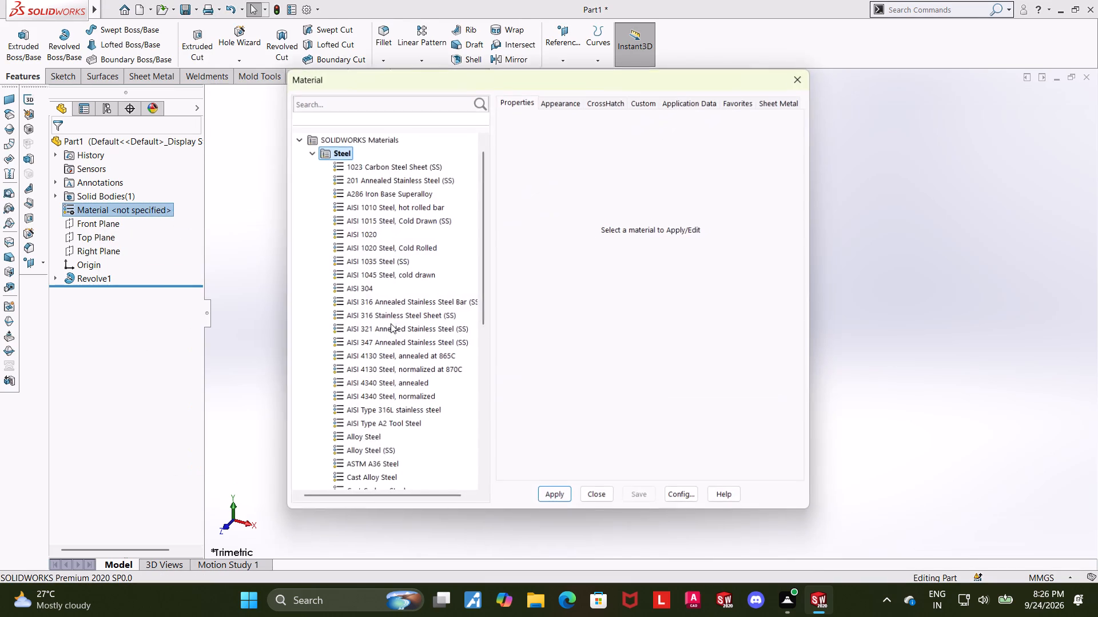
scroll(403, 319, down, 9)
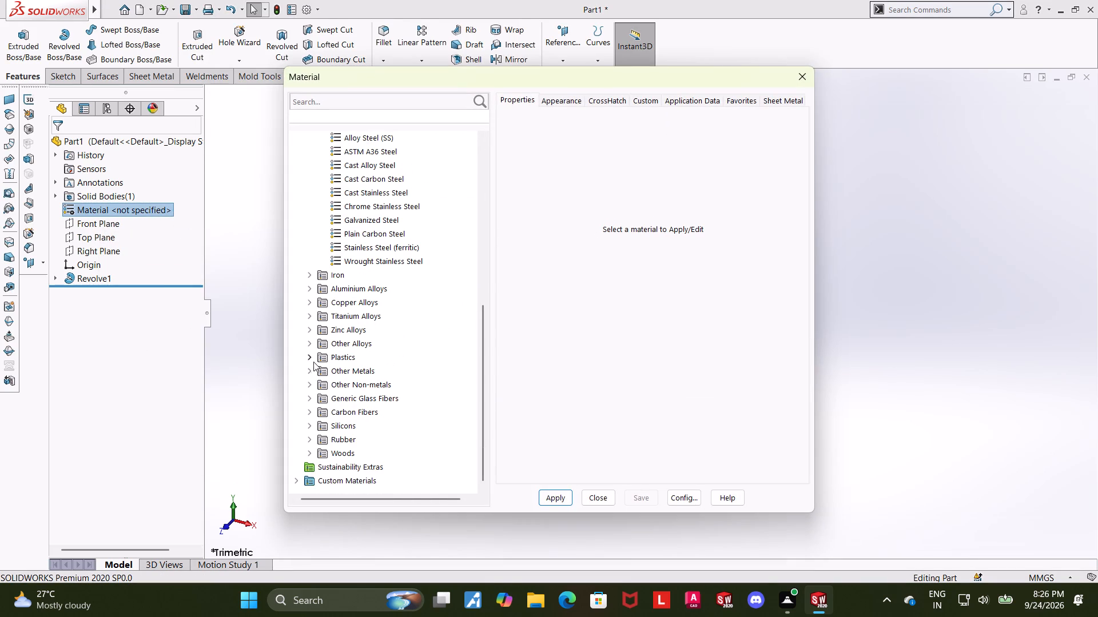
click(312, 359)
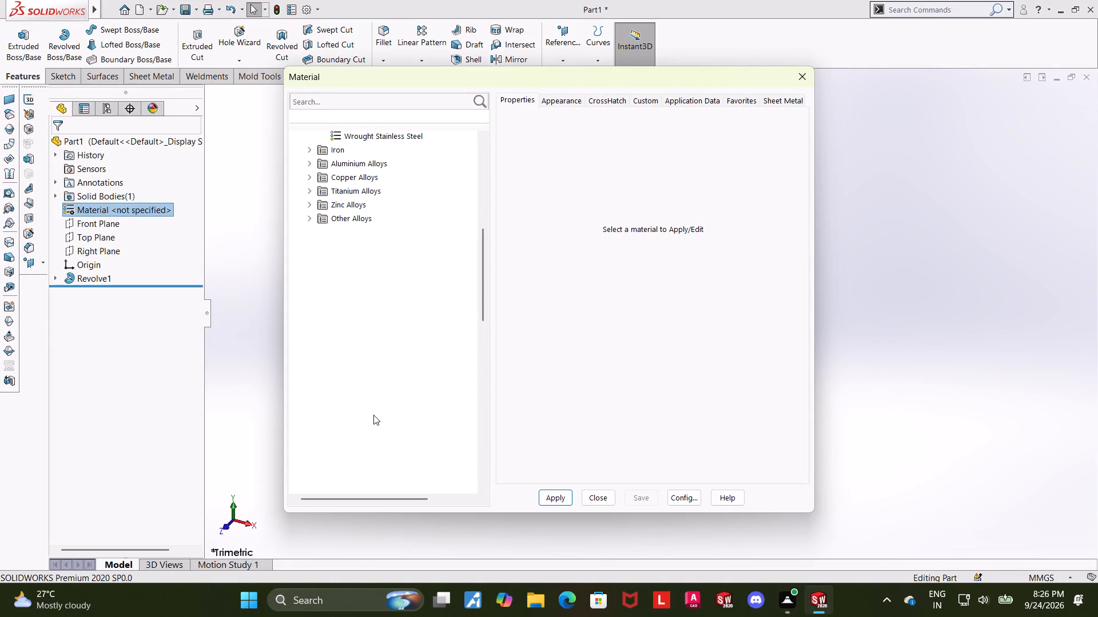
scroll(377, 423, down, 1)
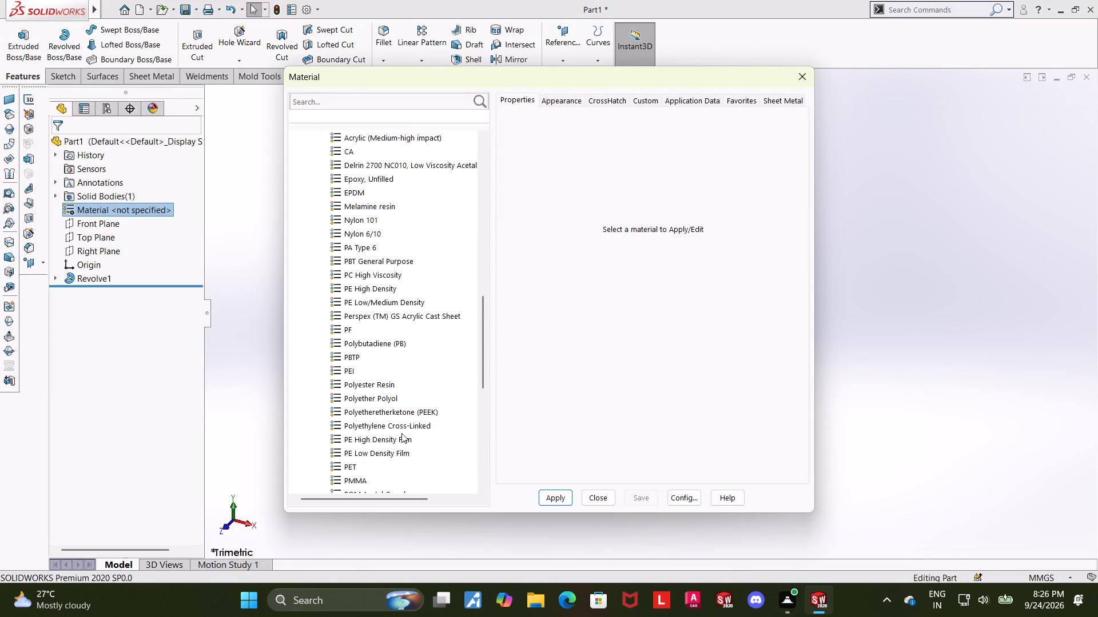
scroll(384, 447, down, 1)
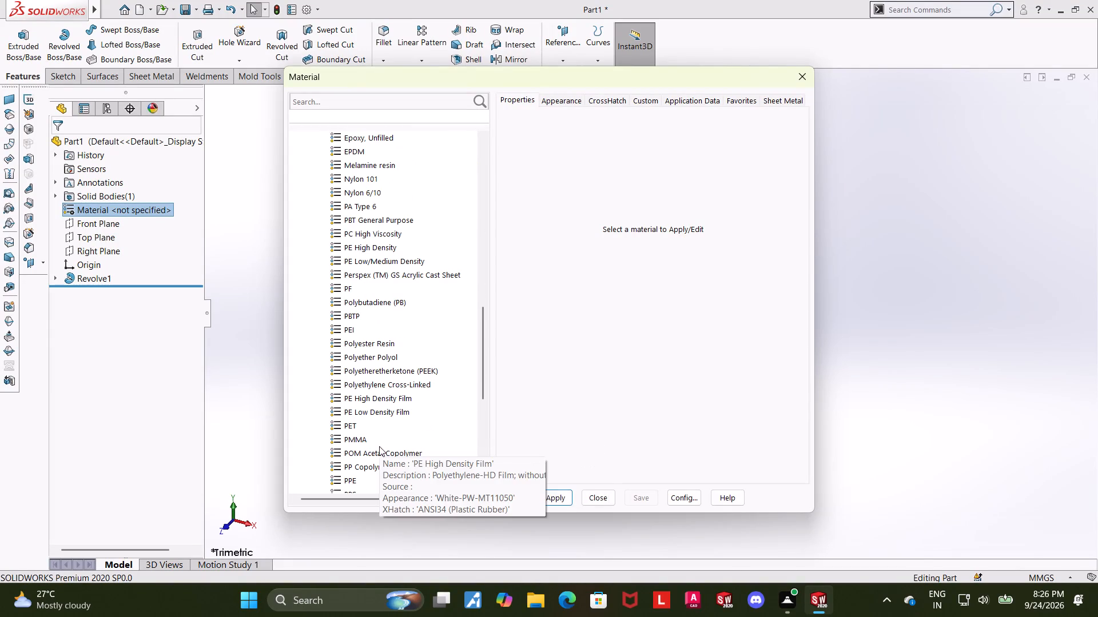
scroll(369, 451, down, 1)
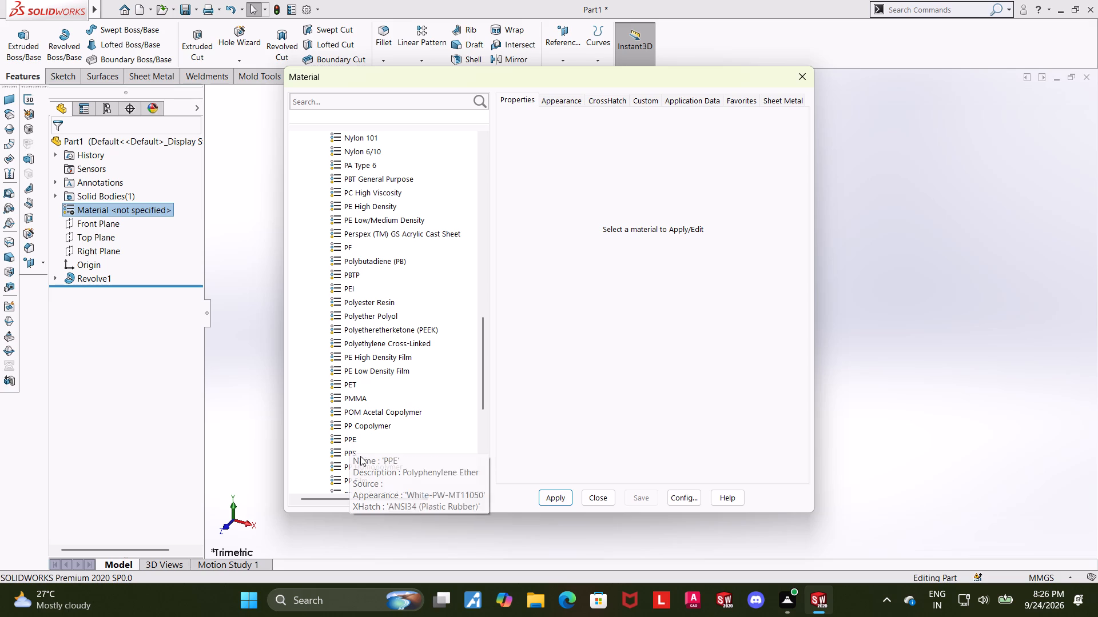
scroll(350, 452, down, 2)
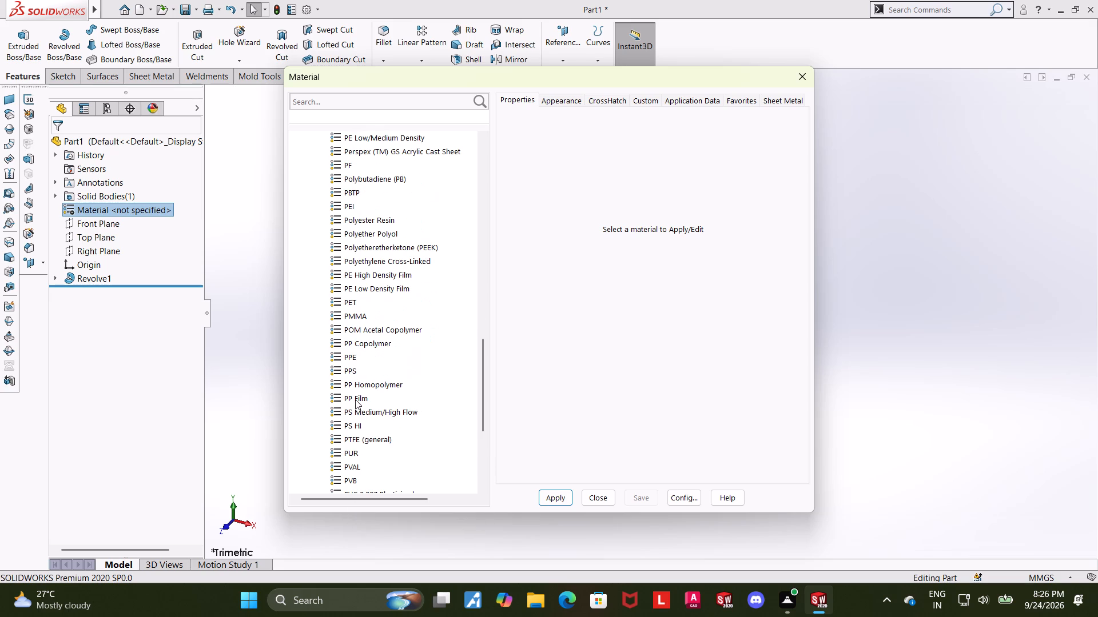
scroll(420, 444, down, 1)
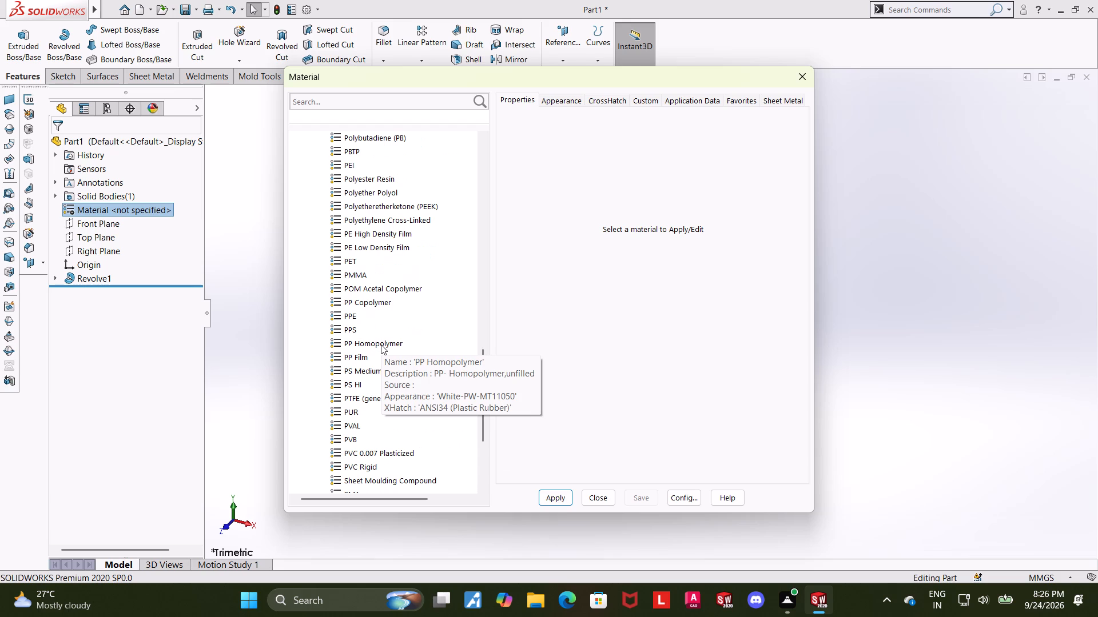
click(381, 344)
click(552, 498)
click(591, 500)
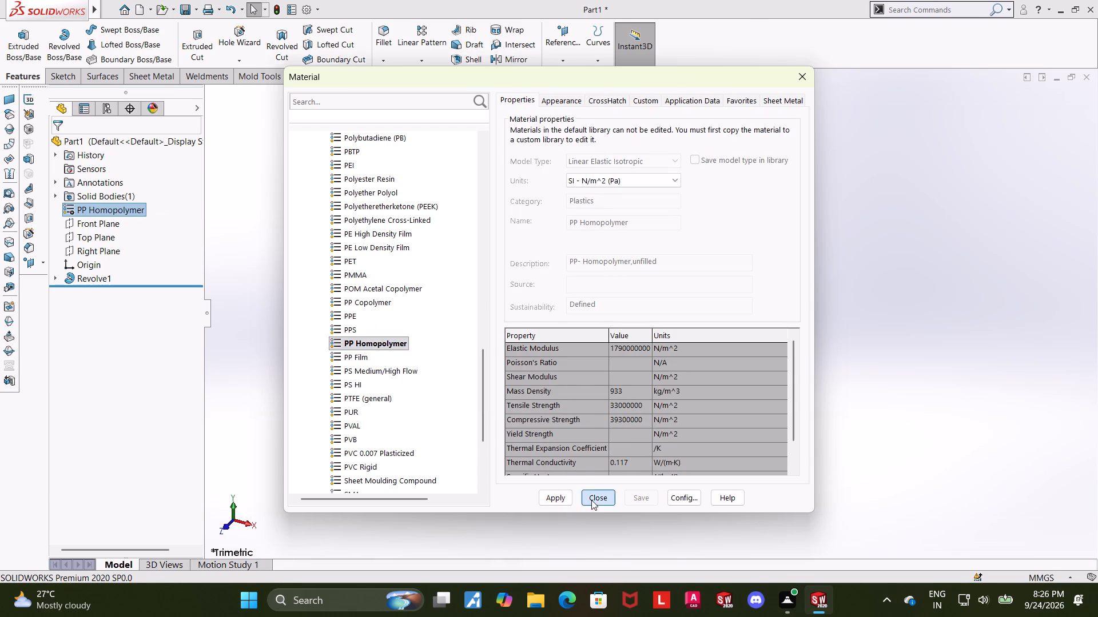
Examine the finished white bishop from several angles, ending in the isometric view.
scroll(695, 367, up, 2)
scroll(671, 302, down, 1)
scroll(687, 238, down, 1)
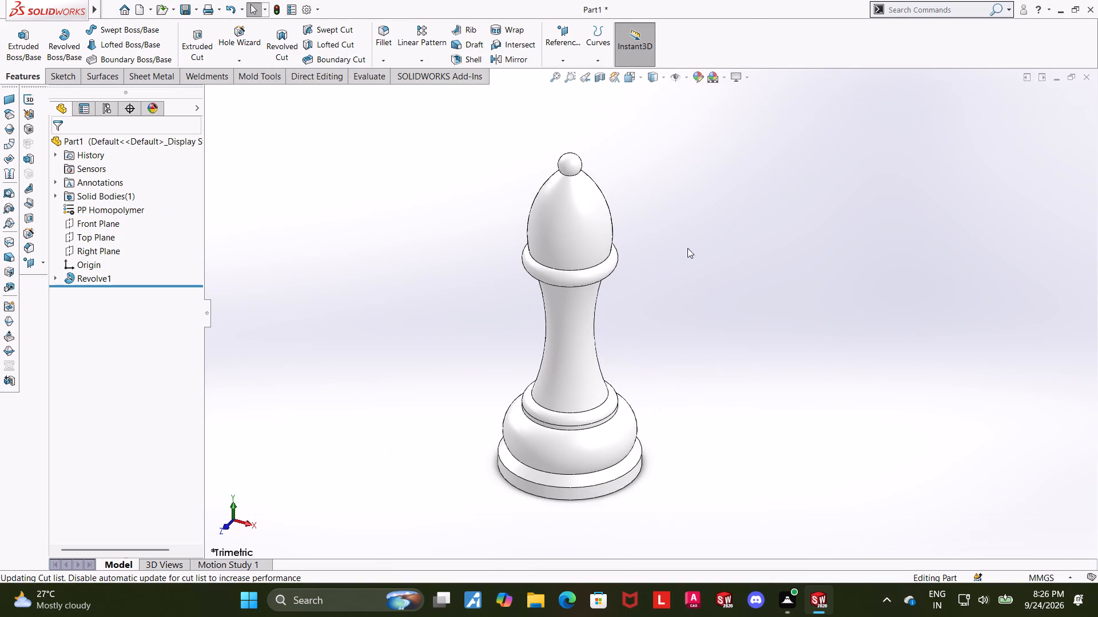
middle_drag(693, 350, 681, 347)
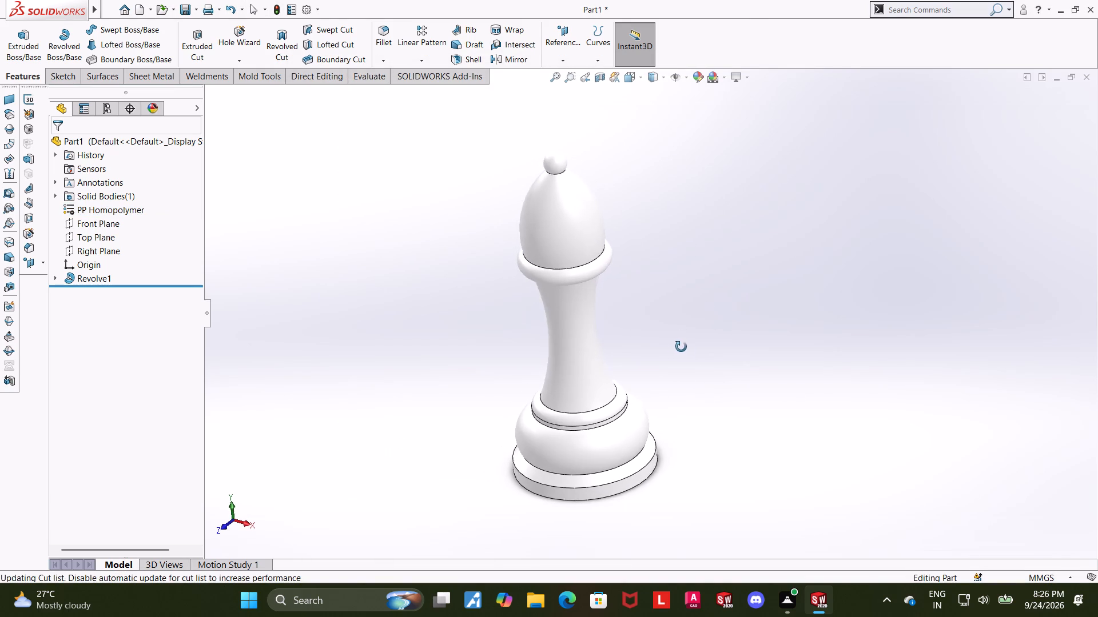
middle_drag(681, 347, 706, 350)
middle_drag(695, 350, 674, 350)
scroll(687, 332, up, 2)
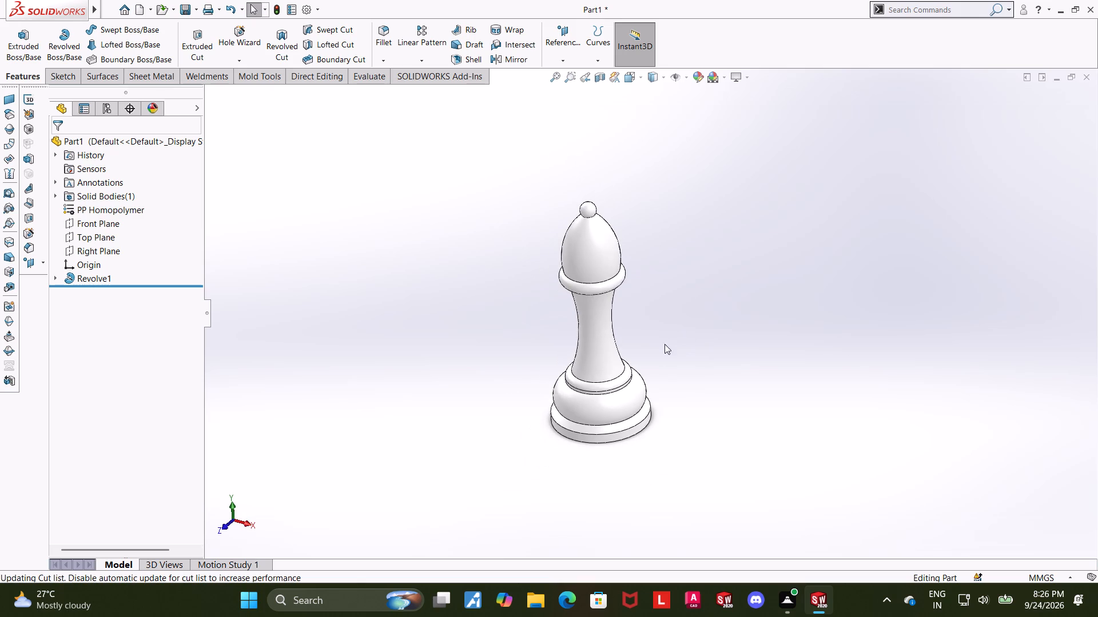
scroll(672, 282, down, 1)
middle_drag(339, 267, 355, 269)
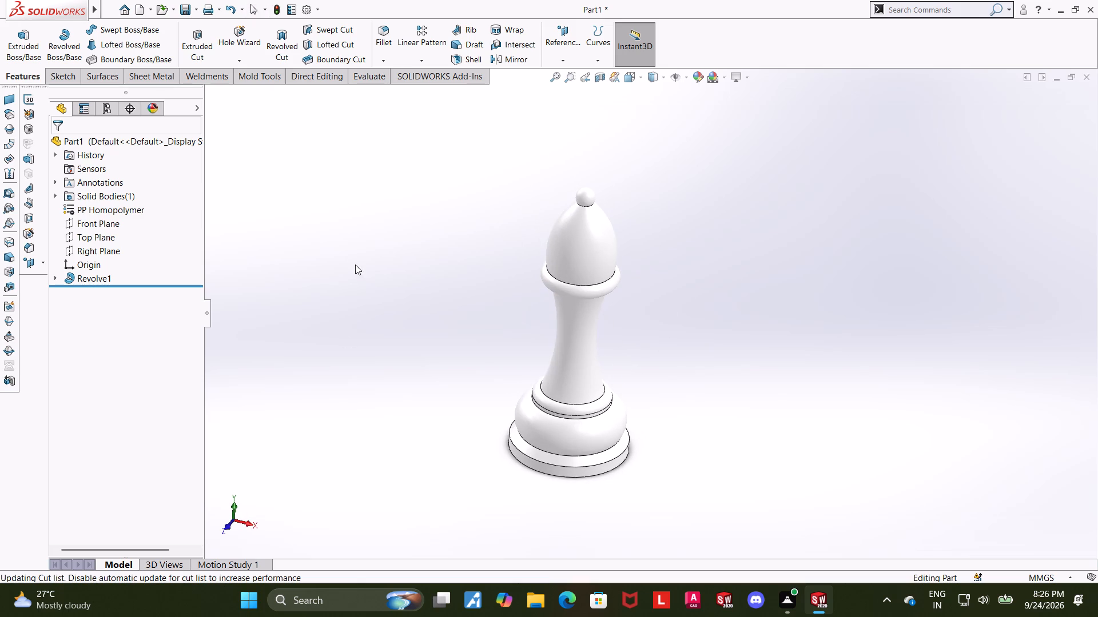
key(ctrl+7)
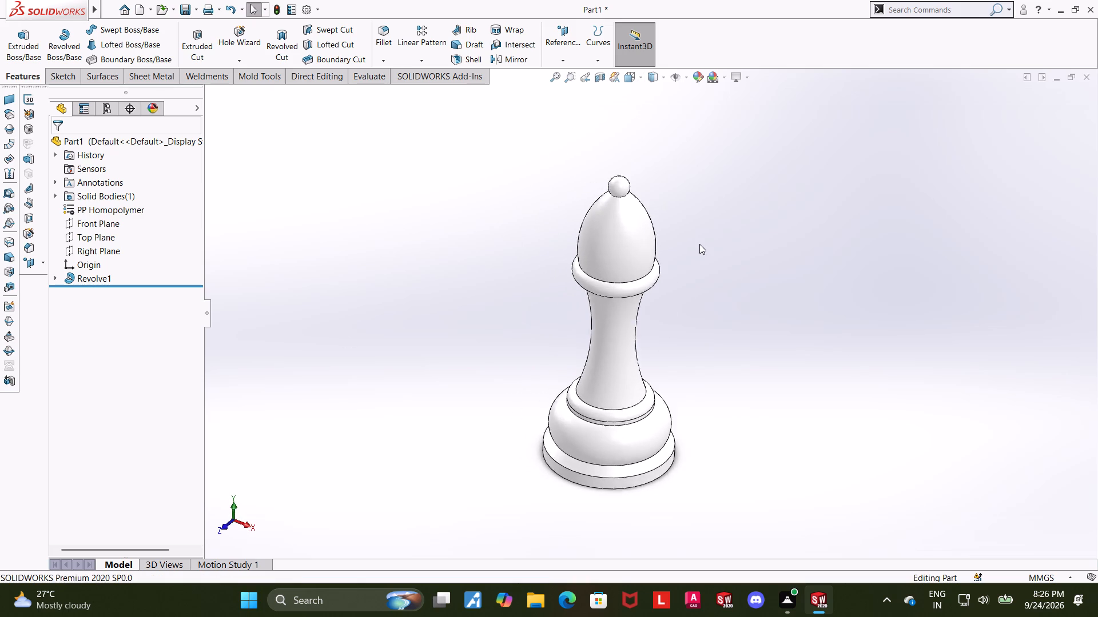
Save the part in the Downloads folder under the name "bishop chess" as a SOLIDWORKS part.
click(135, 158)
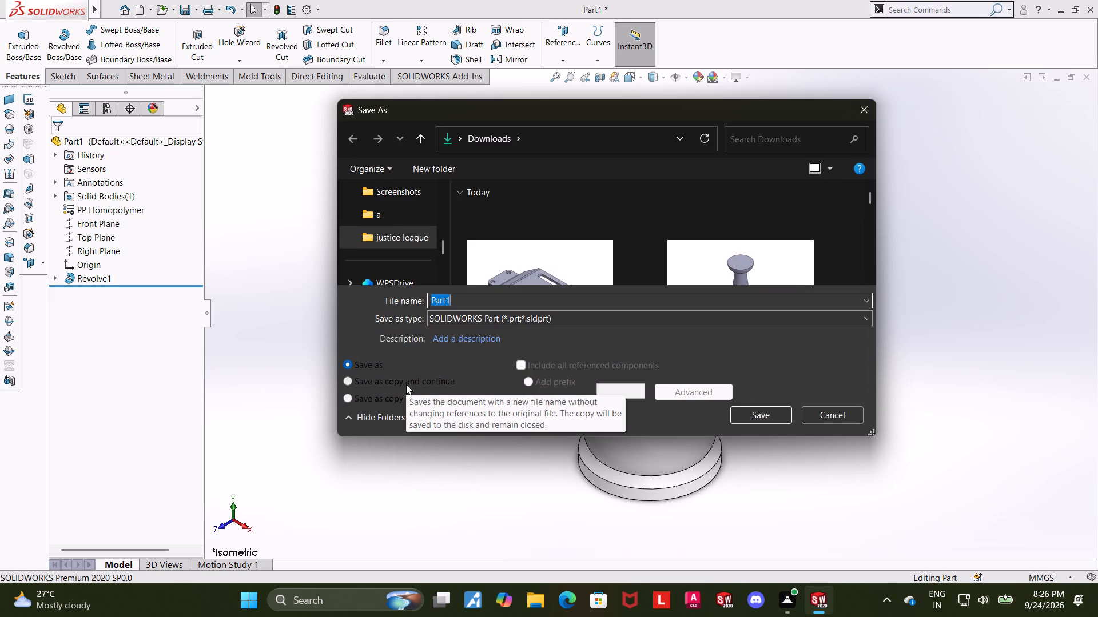
text(bishop)
key(space)
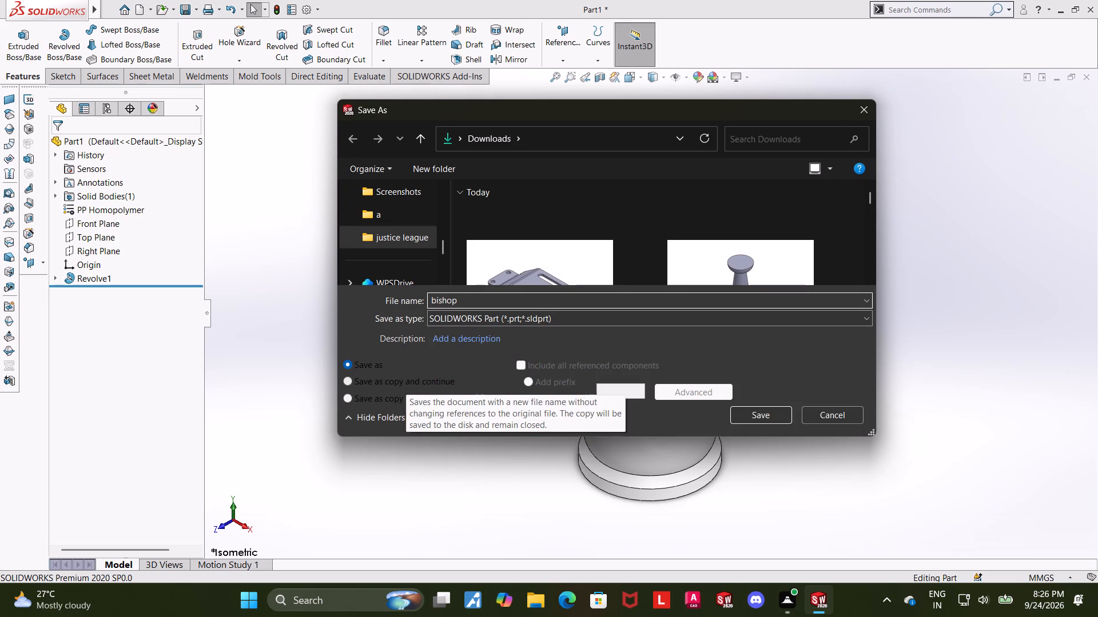
text(chess)
key(space)
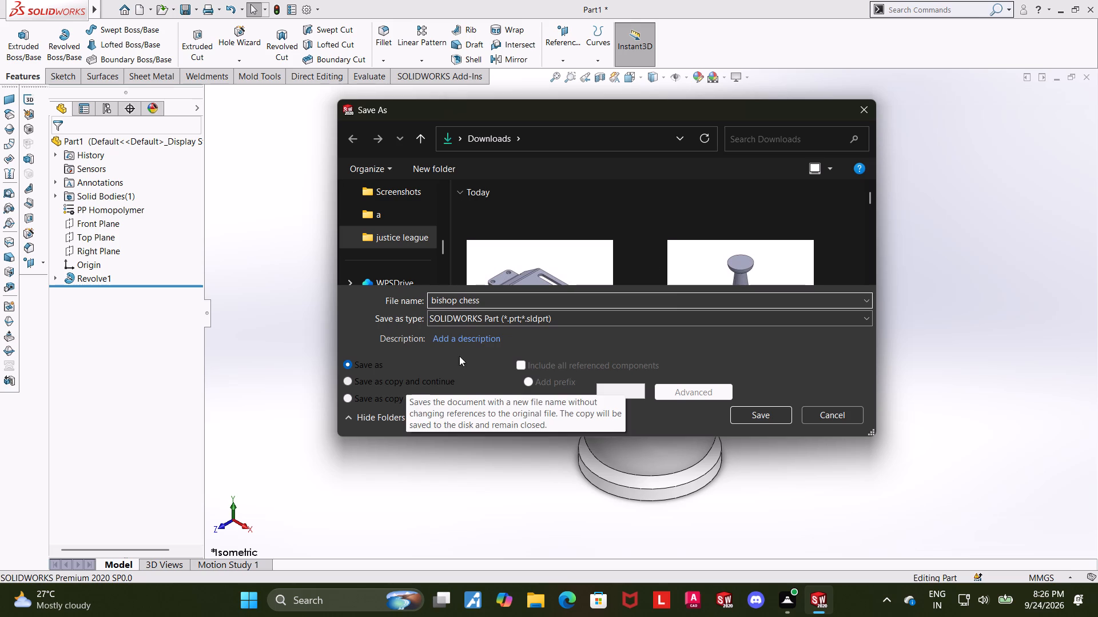
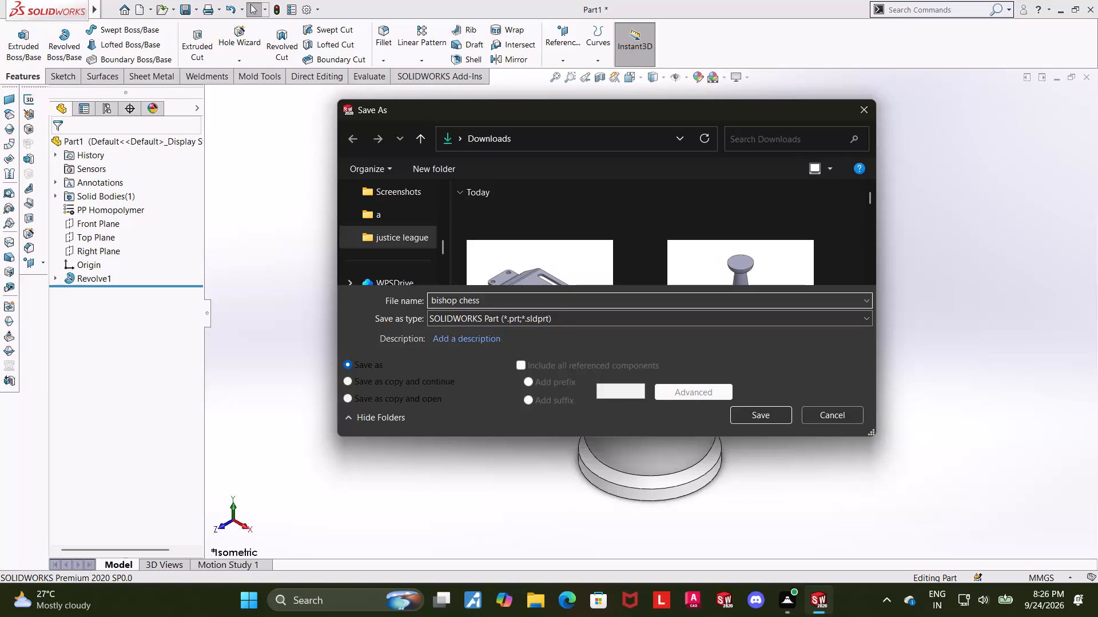
Complete the file name as "bishop chess piece" and save the SOLIDWORKS part in Downloads.
text(piece)
key(space)
click(763, 412)
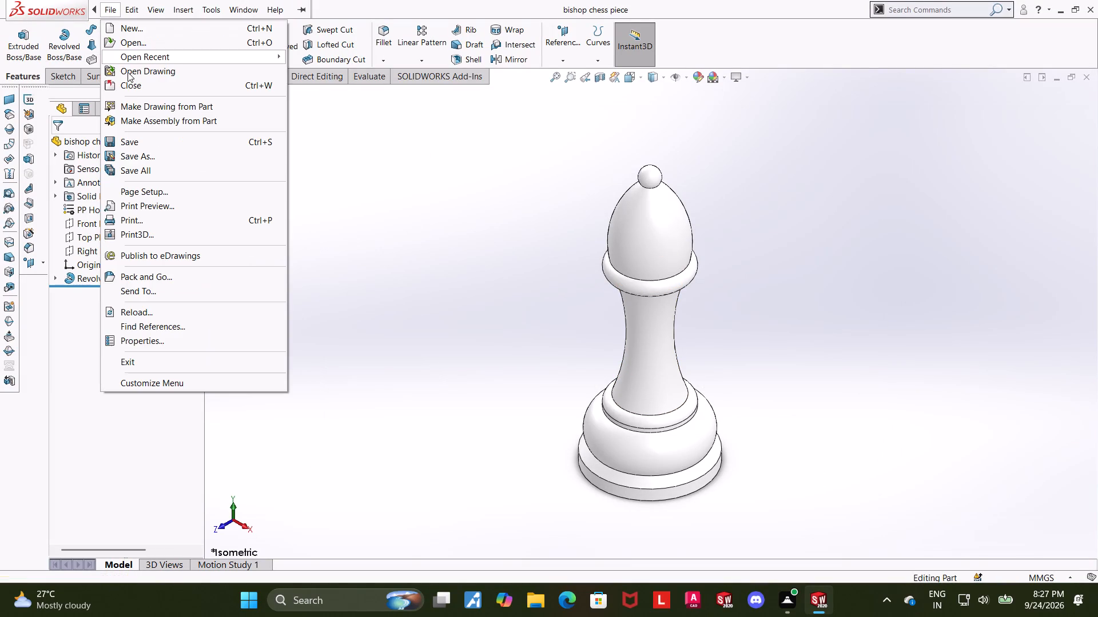
Save the bishop chess piece also as an Adobe Portable Document Format (*.pdf) file under the same name.
click(143, 154)
click(514, 320)
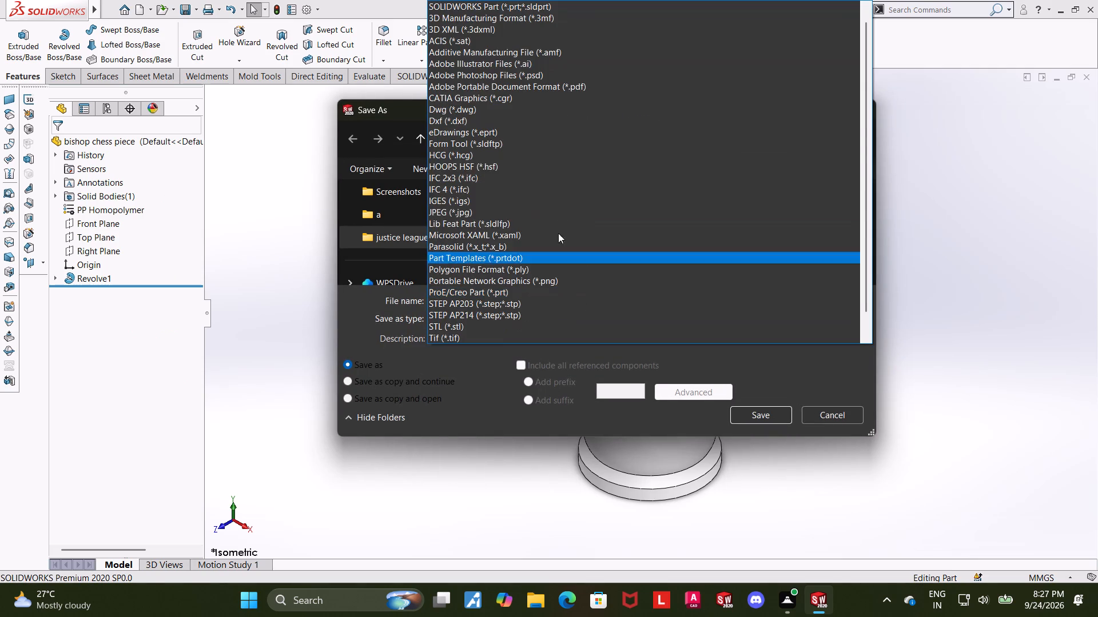
click(585, 81)
click(759, 440)
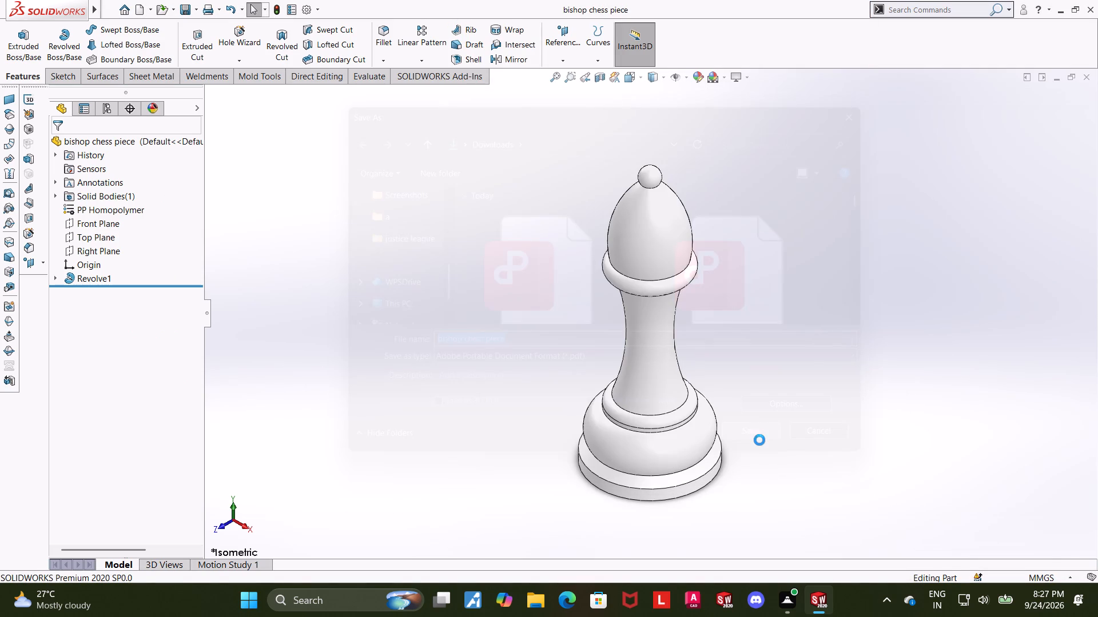